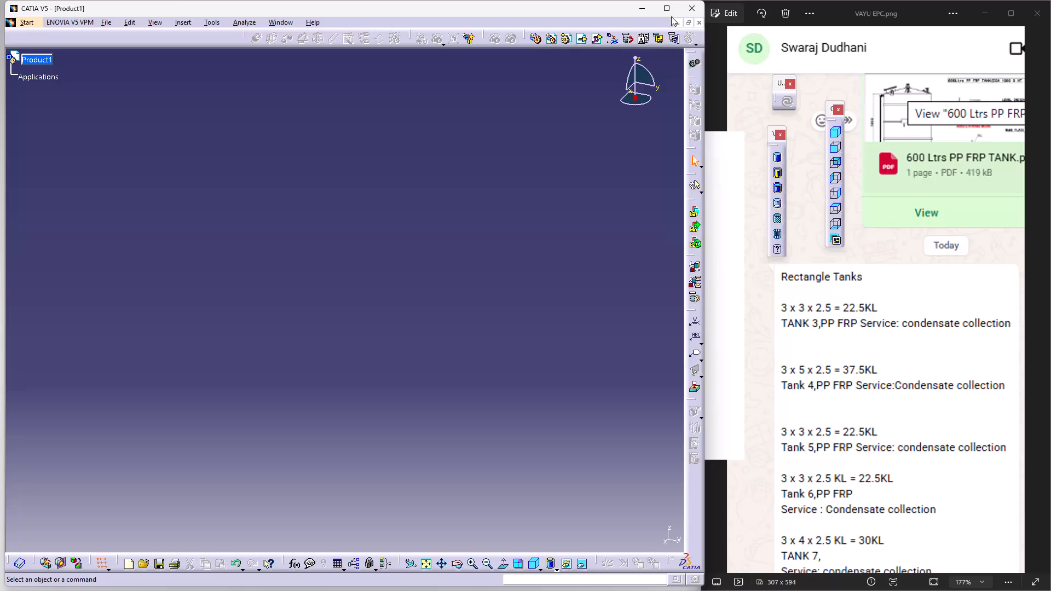
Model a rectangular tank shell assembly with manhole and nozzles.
Arrange the empty product window beside the tank list image, giving the modelling window about three quarters of the screen width.
click(654, 73)
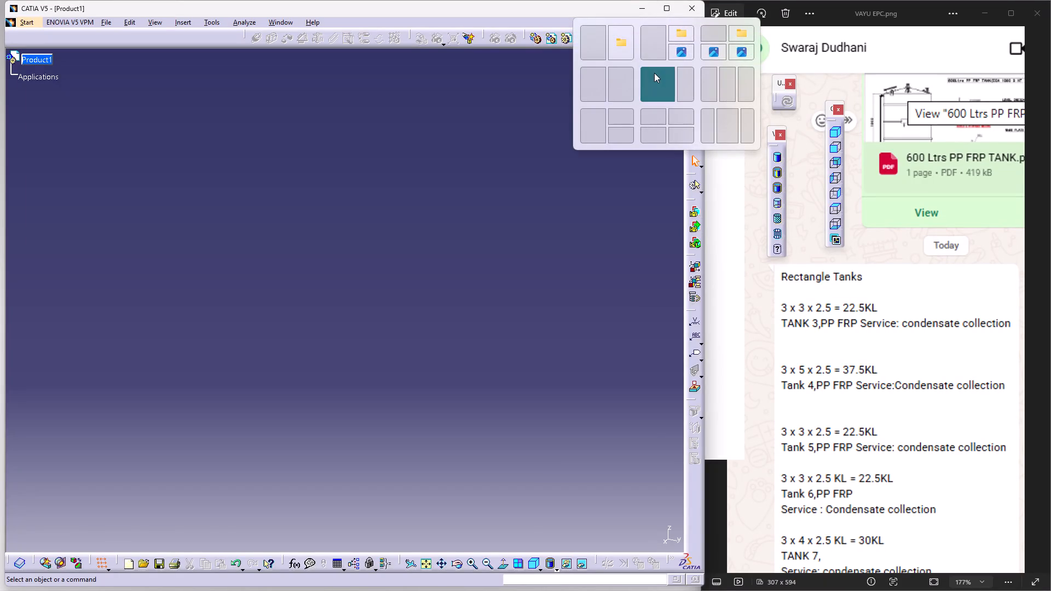
click(917, 184)
drag(917, 184, 883, 184)
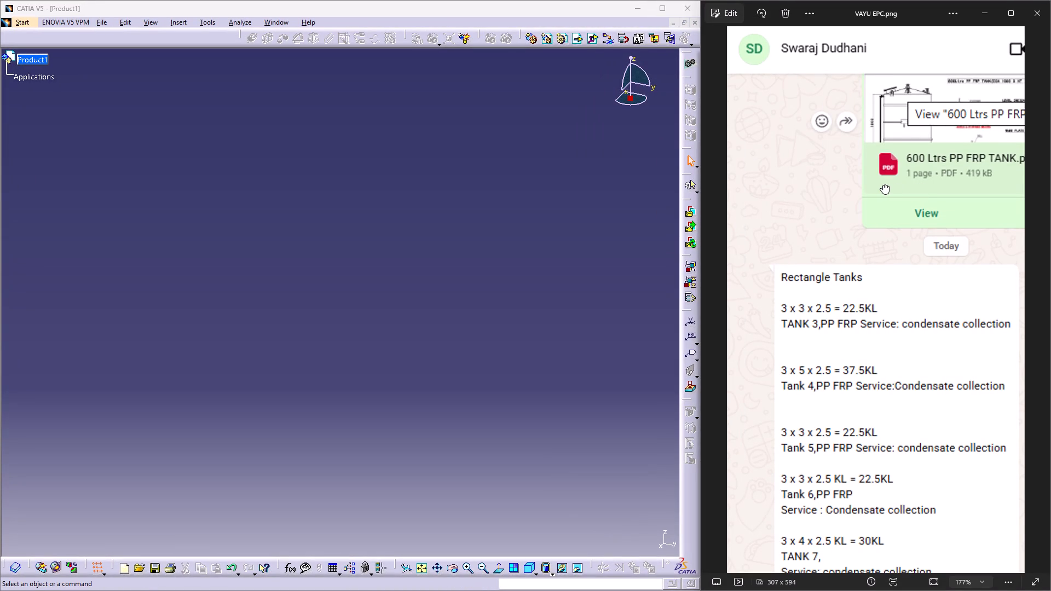
drag(883, 184, 875, 184)
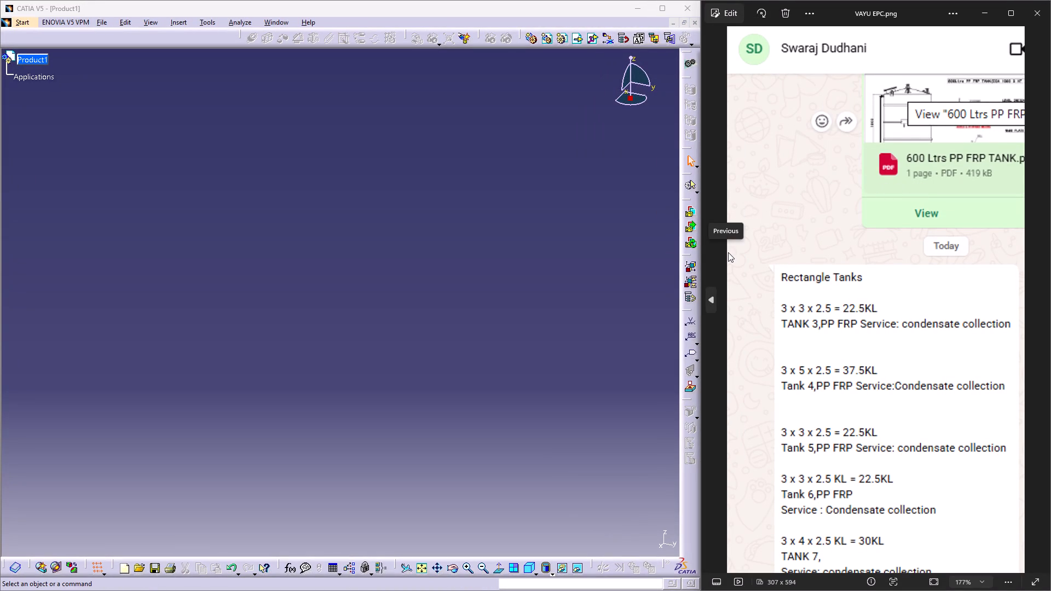
drag(699, 247, 760, 245)
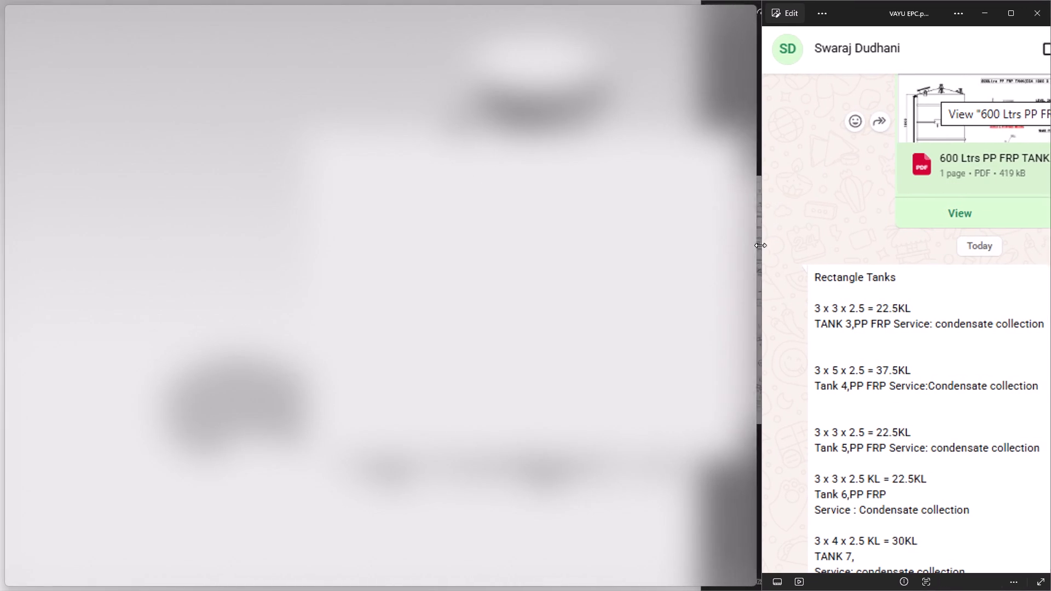
drag(760, 245, 809, 257)
ctrl+scroll(950, 333, down, 5)
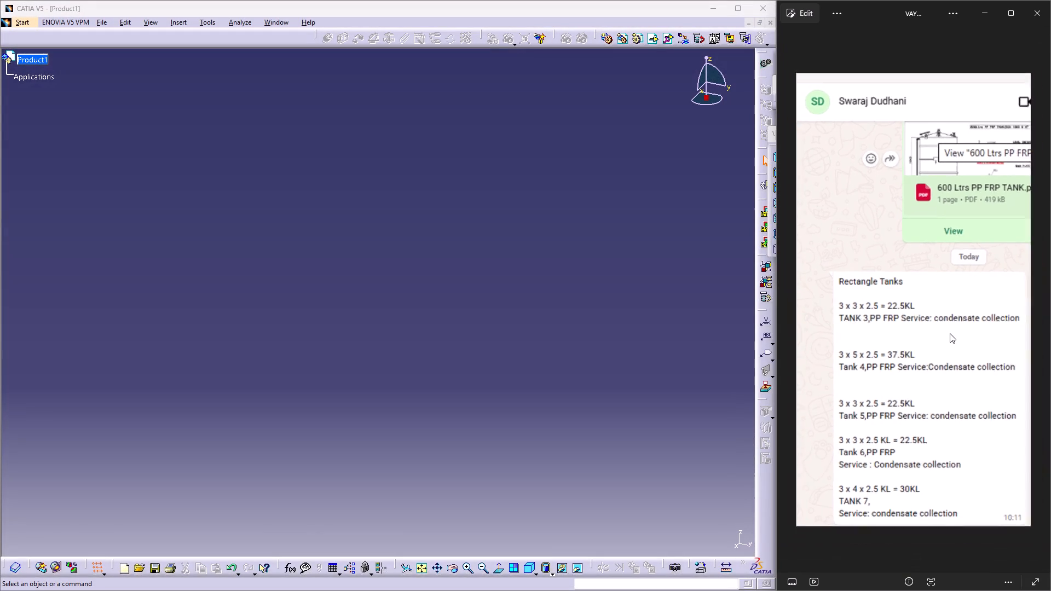
drag(773, 286, 774, 286)
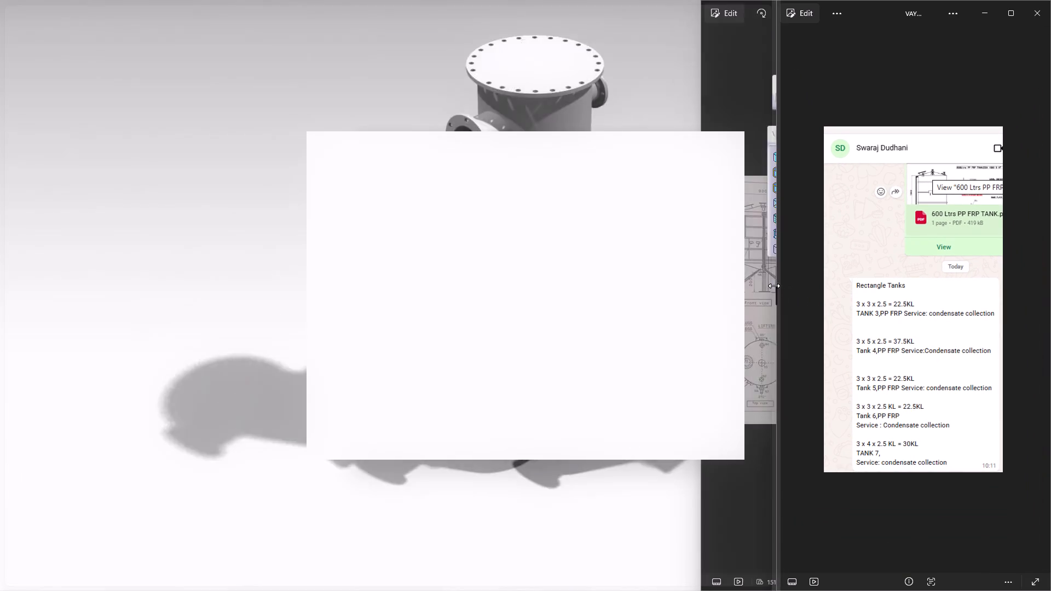
drag(774, 286, 829, 280)
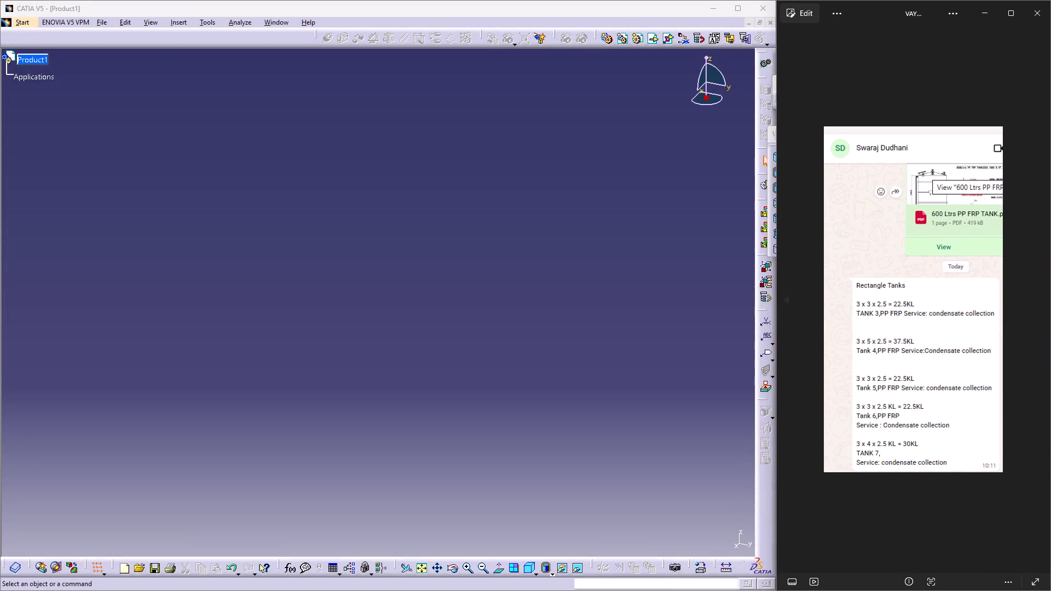
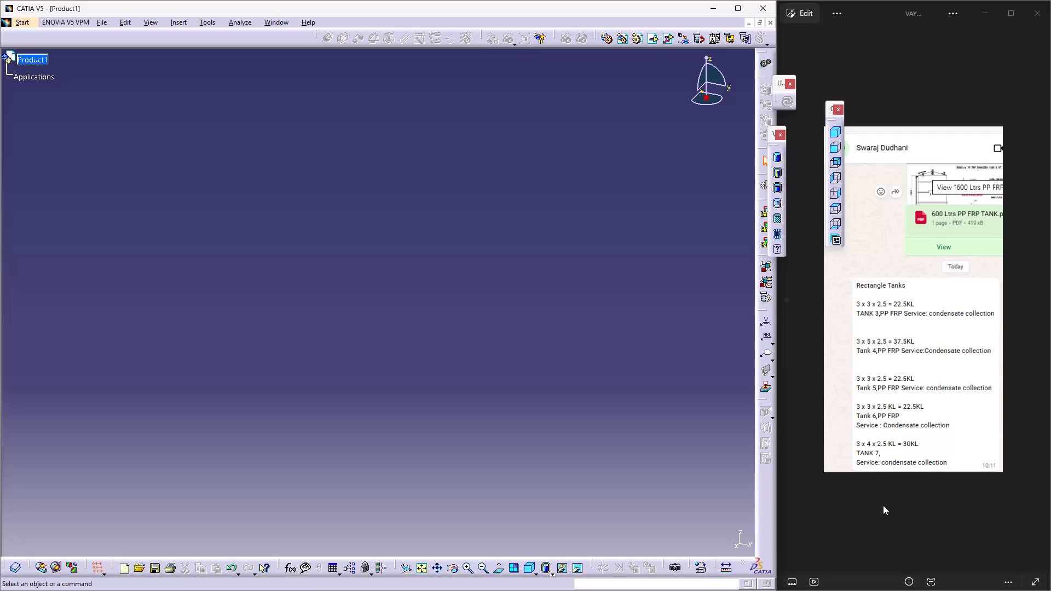
Enlarge the reference image so the rectangular tank sizes are easier to read.
ctrl+scroll(933, 417, up, 4)
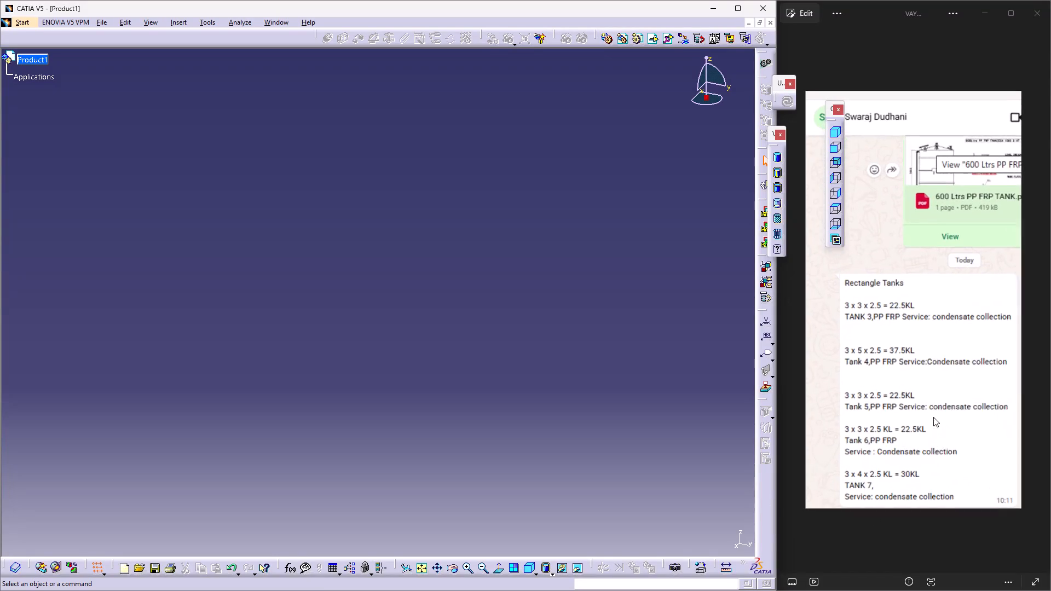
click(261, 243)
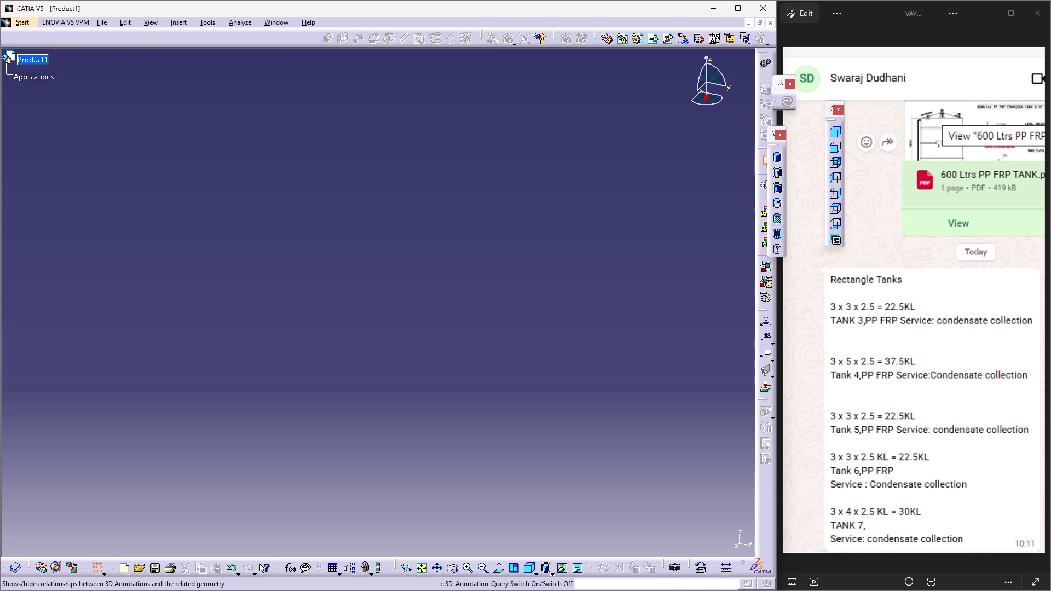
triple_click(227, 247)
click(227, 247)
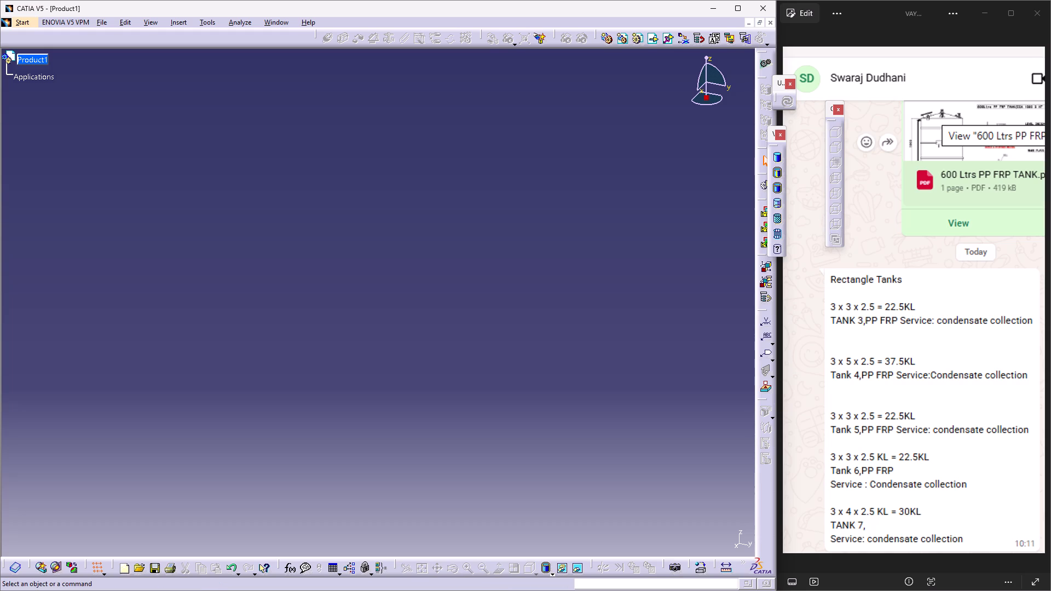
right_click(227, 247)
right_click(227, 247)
Insert a new part into Product1 and activate it for Part Design.
double_click(39, 58)
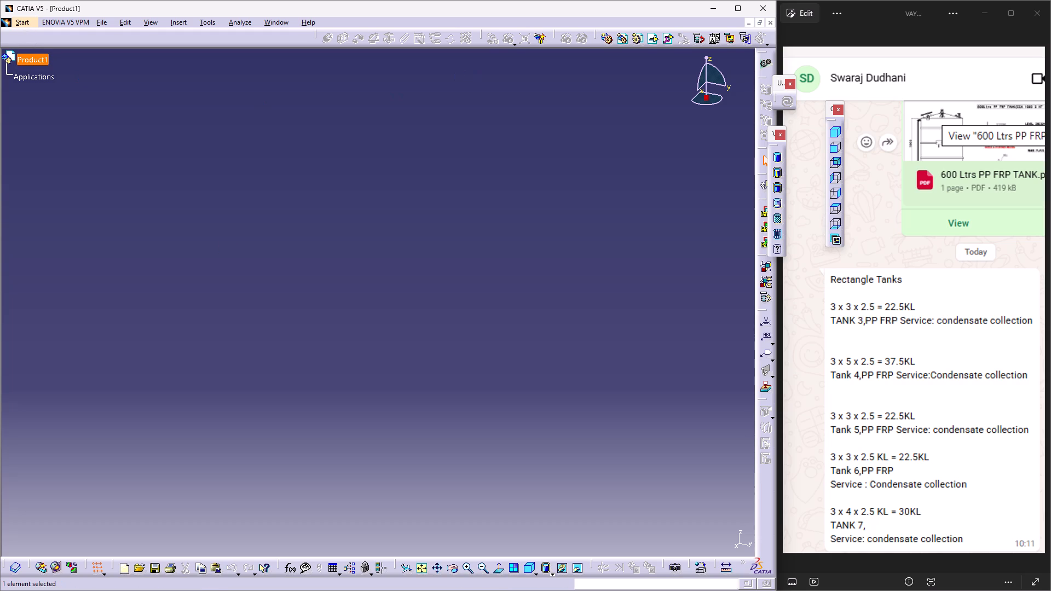
click(635, 37)
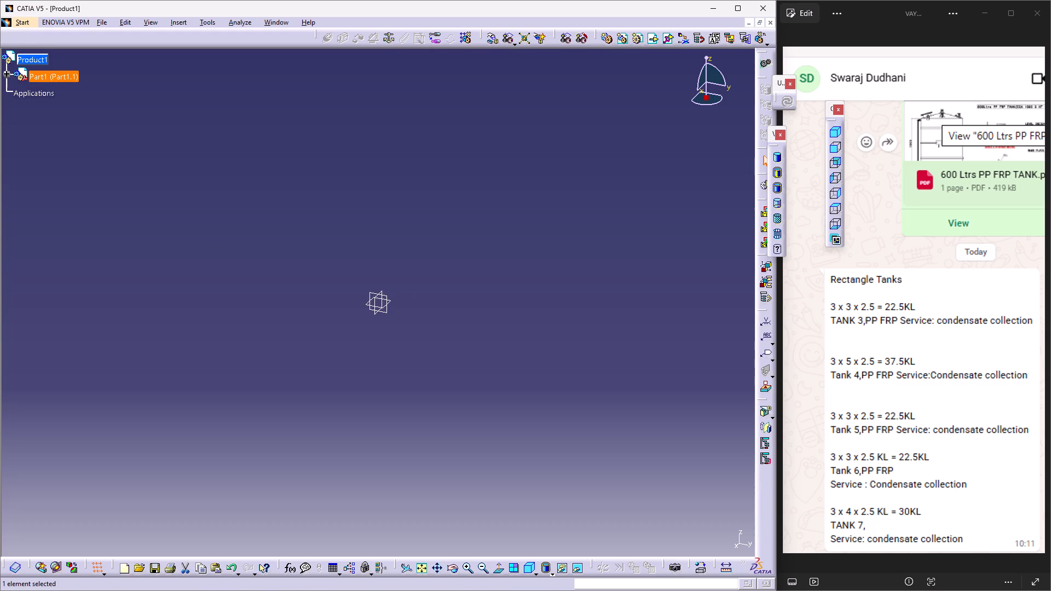
click(388, 294)
double_click(388, 294)
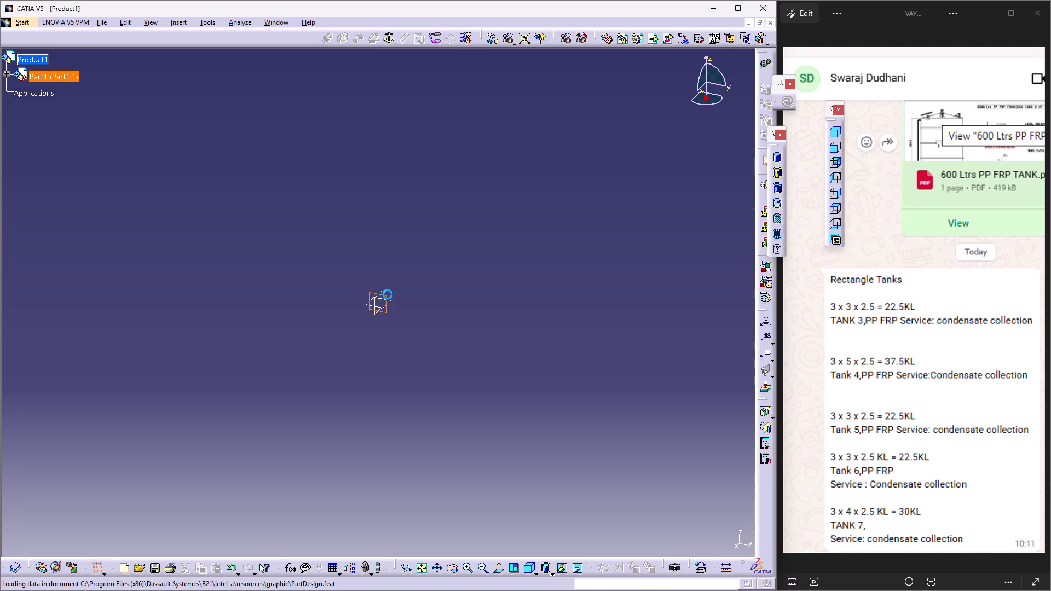
Set the new part's part number to SHELL.
click(71, 54)
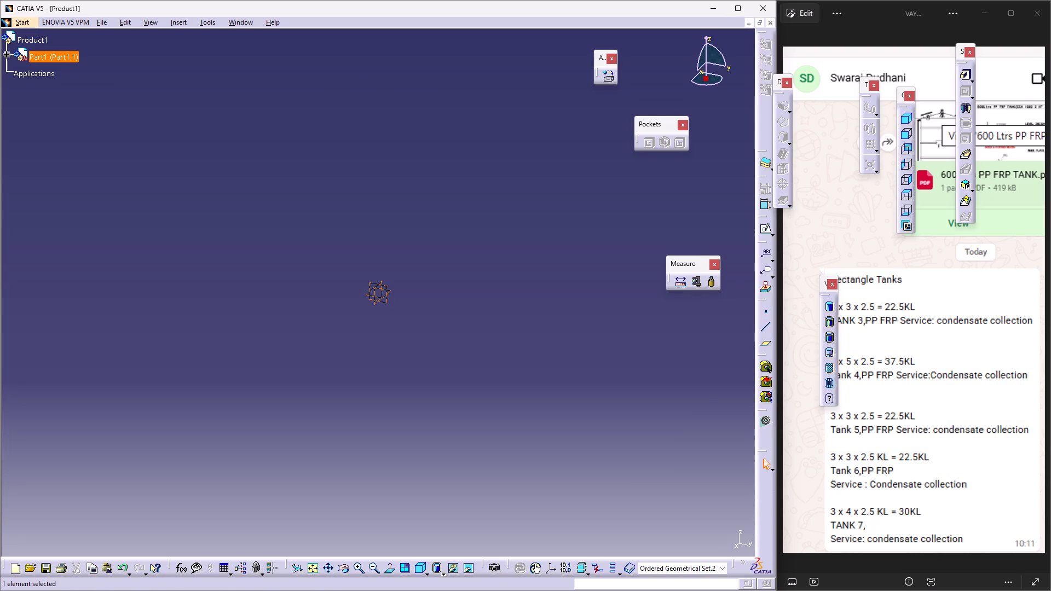
key(alt+Return)
drag(588, 283, 517, 284)
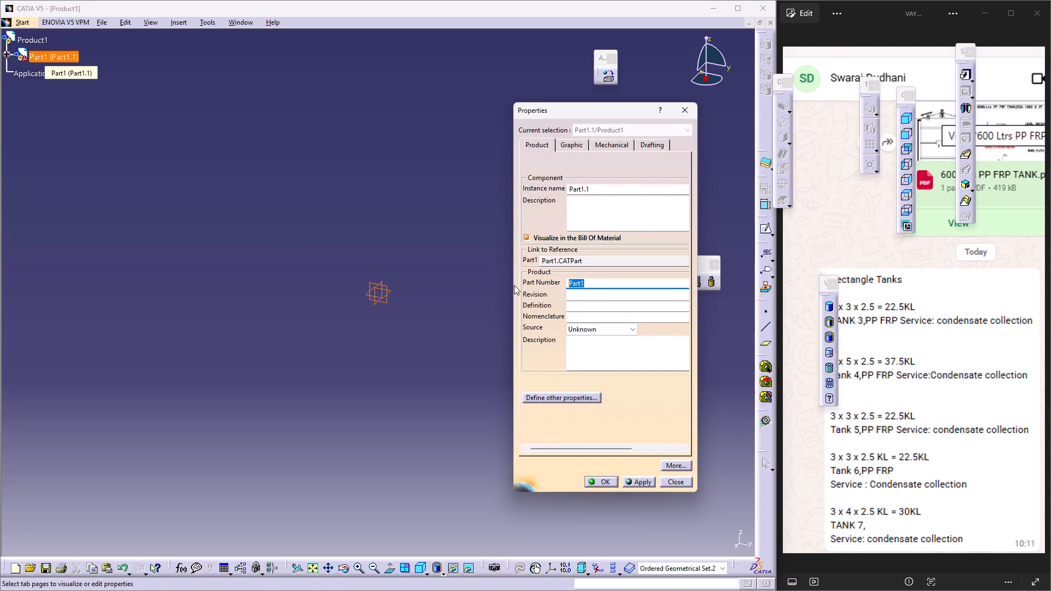
text(SHELL)
key(Return)
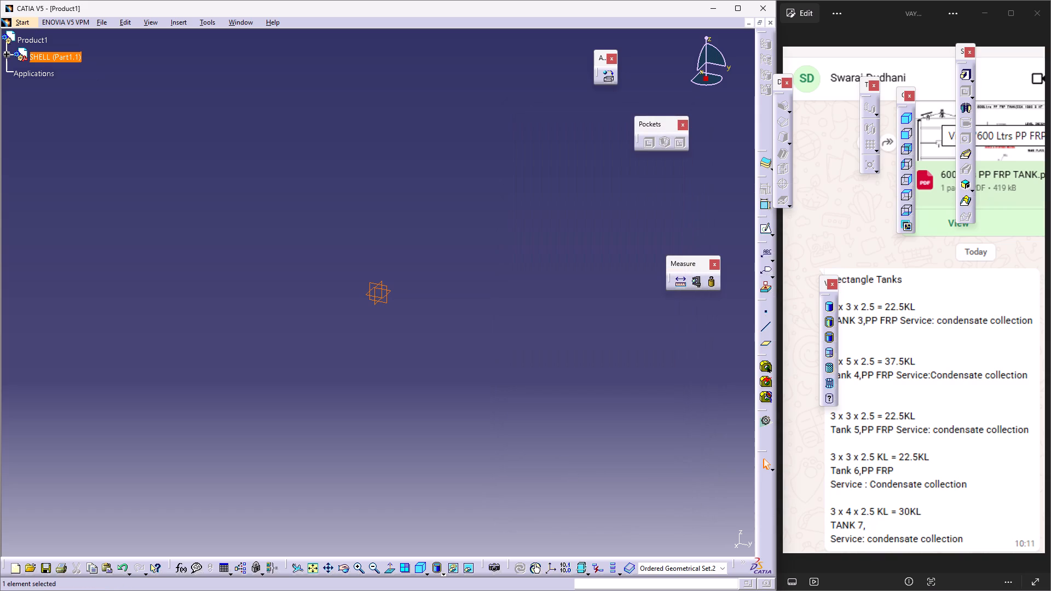
Set the part's instance name to SHELL as well, then clear the selection.
key(alt+Return)
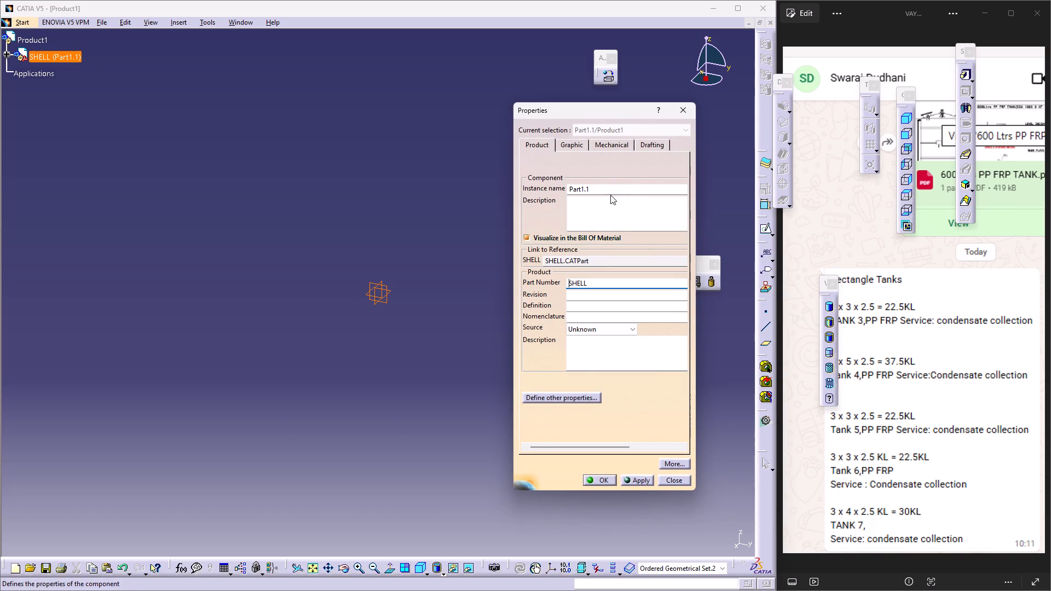
drag(605, 189, 516, 206)
key(s)
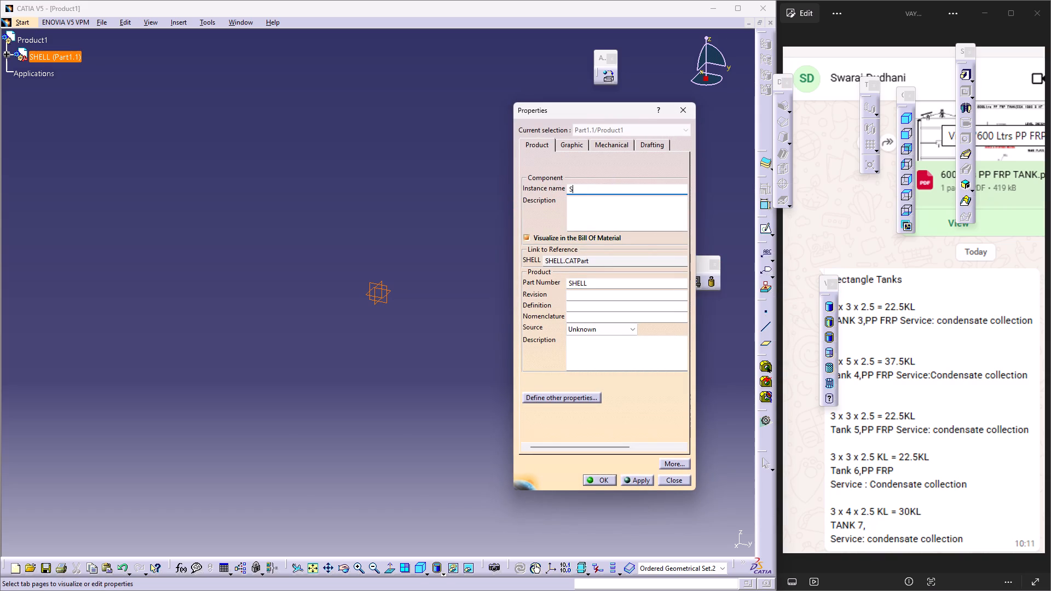
text(HEKK)
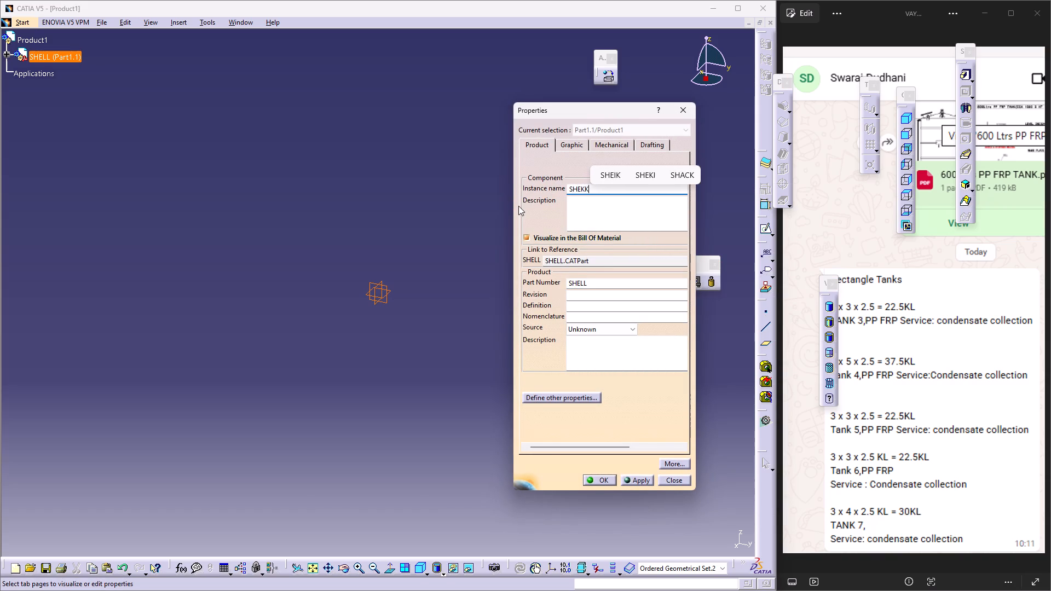
key(BackSpace)
key(BackSpace)
text(LL)
key(Return)
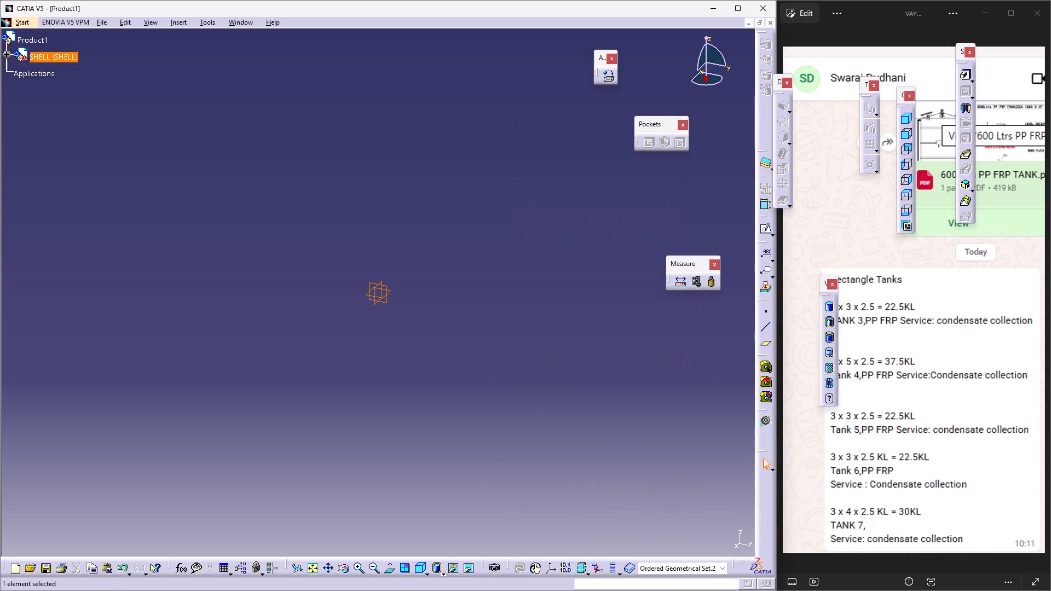
click(503, 208)
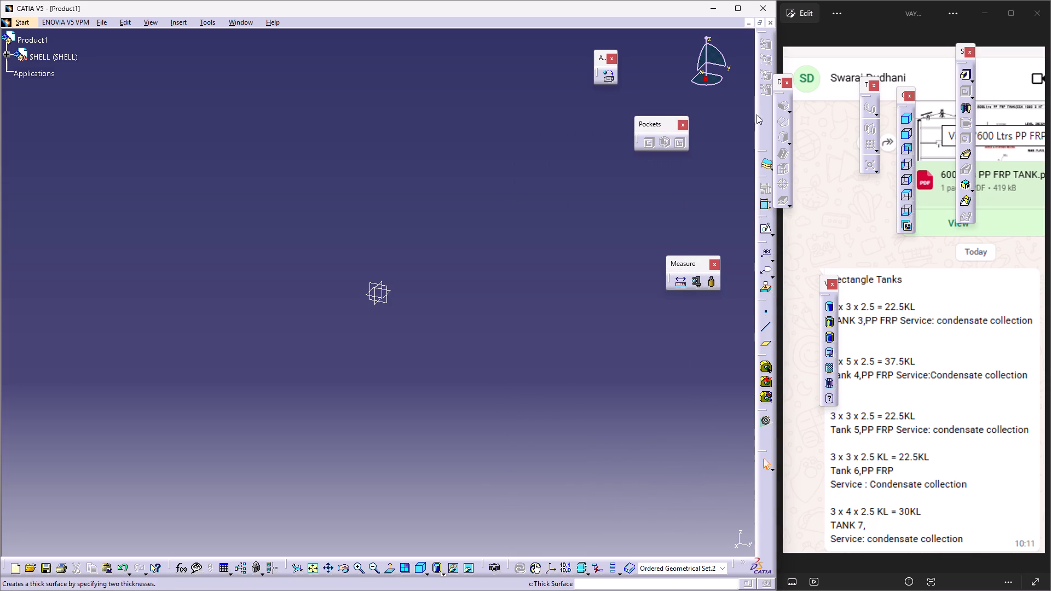
Open a sketch on the yz plane of the SHELL part, keeping the floating tools clear of the modelling area.
drag(778, 79, 801, 70)
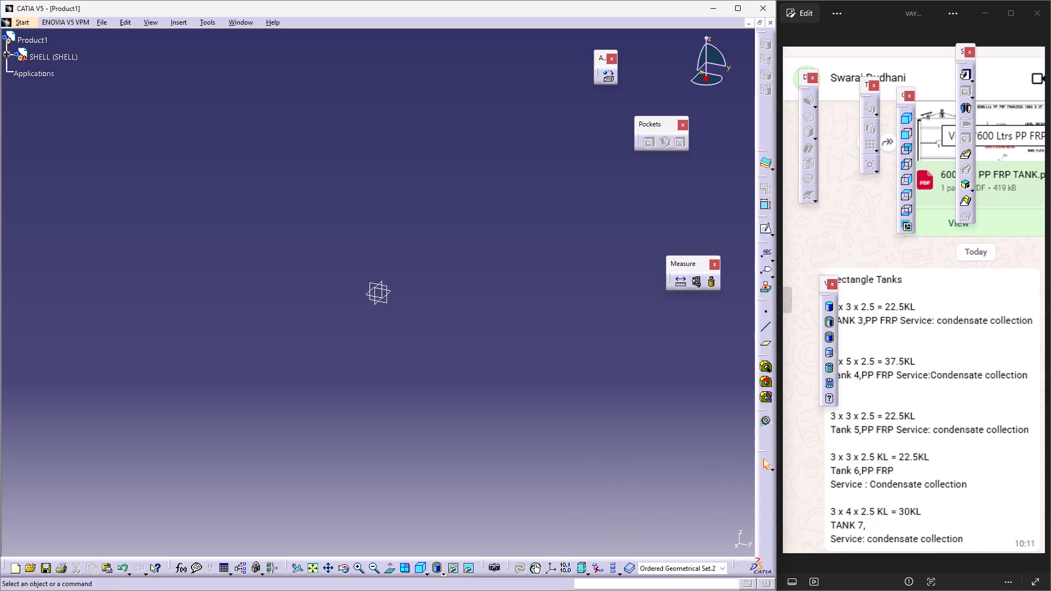
click(766, 229)
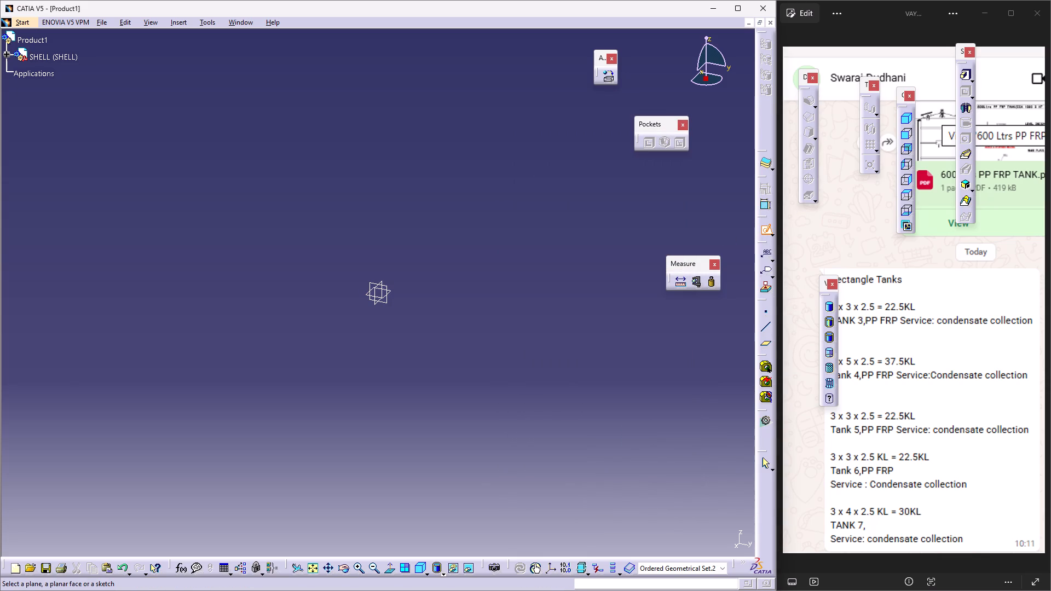
click(385, 286)
middle_drag(480, 253, 515, 237)
right_click(515, 237)
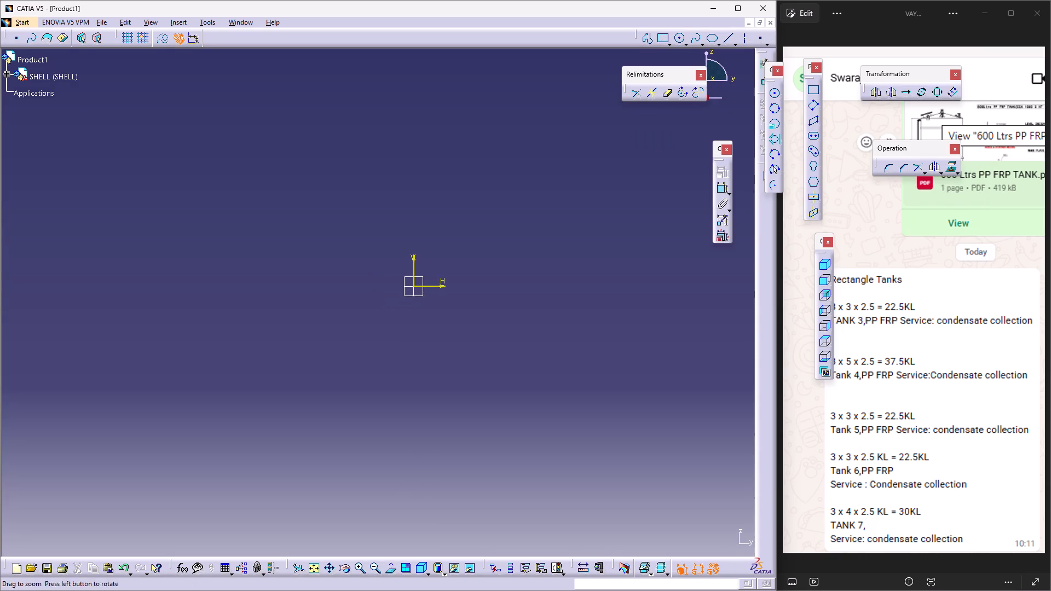
middle_drag(515, 237, 517, 260)
middle_drag(517, 259, 519, 276)
double_click(527, 275)
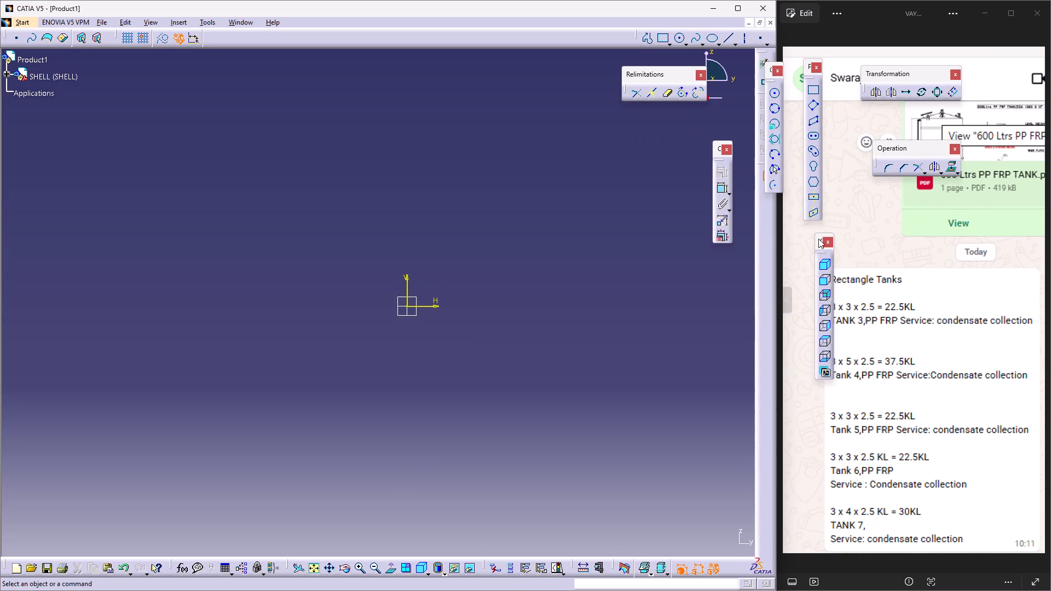
drag(818, 239, 786, 231)
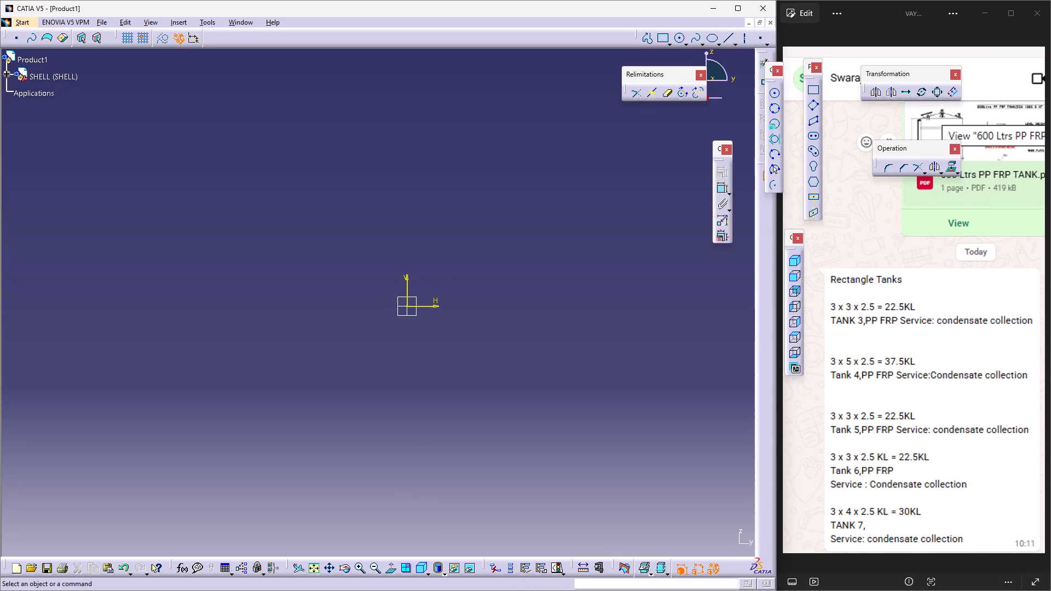
click(584, 339)
Enlarge the tank list in the reference image to check the rectangular tank sizes.
scroll(1045, 389, down, 4)
scroll(962, 364, down, 4)
scroll(962, 364, up, 5)
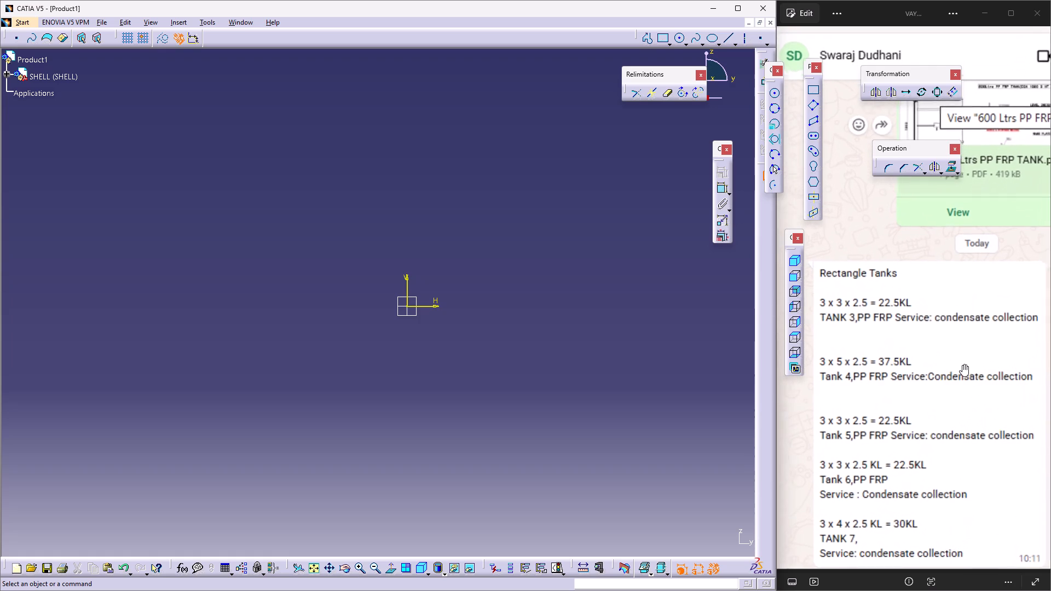
key(Down)
key(Down)
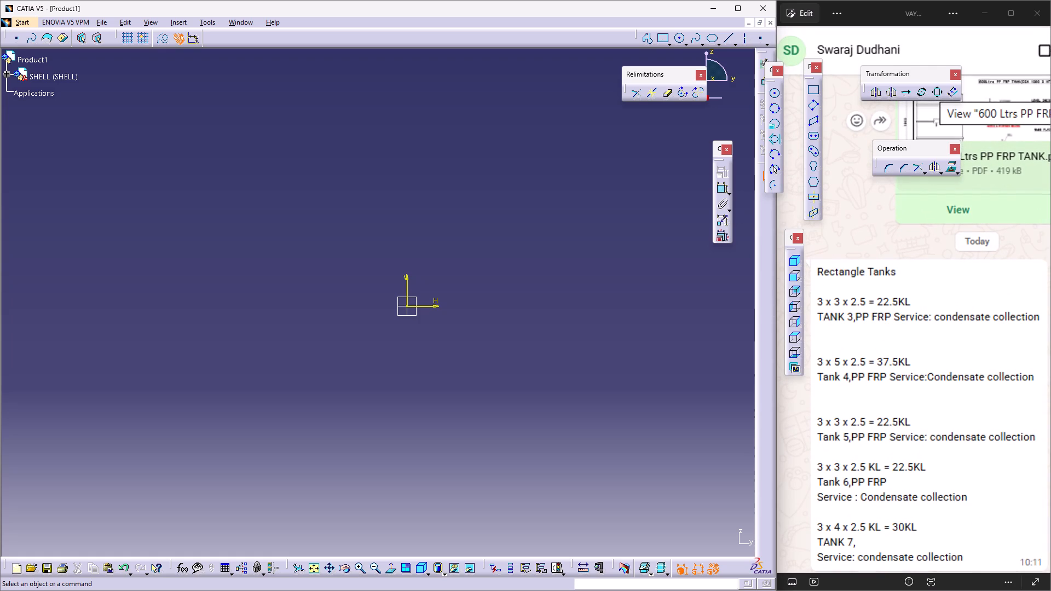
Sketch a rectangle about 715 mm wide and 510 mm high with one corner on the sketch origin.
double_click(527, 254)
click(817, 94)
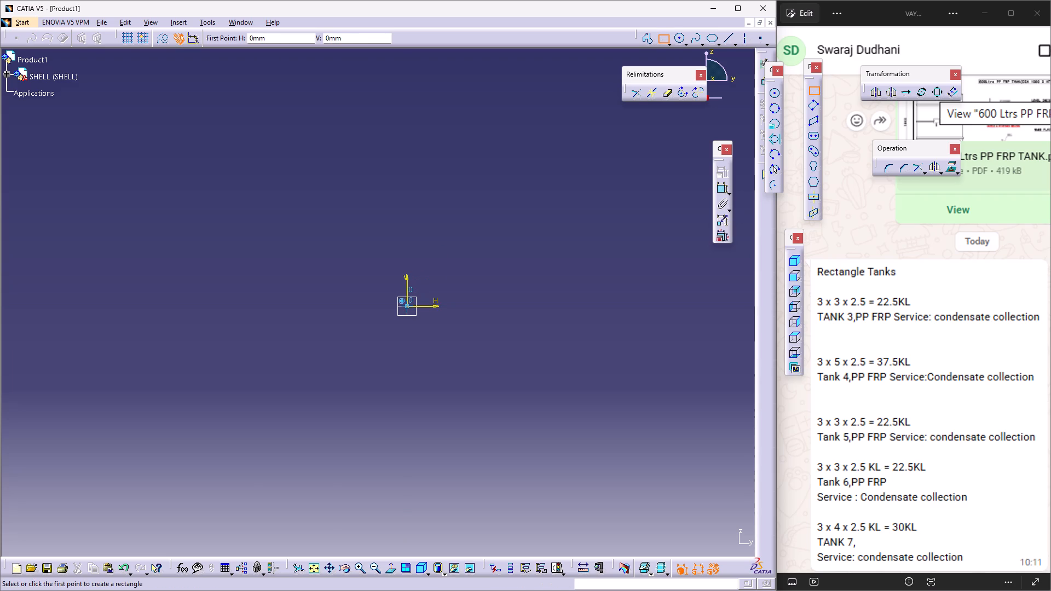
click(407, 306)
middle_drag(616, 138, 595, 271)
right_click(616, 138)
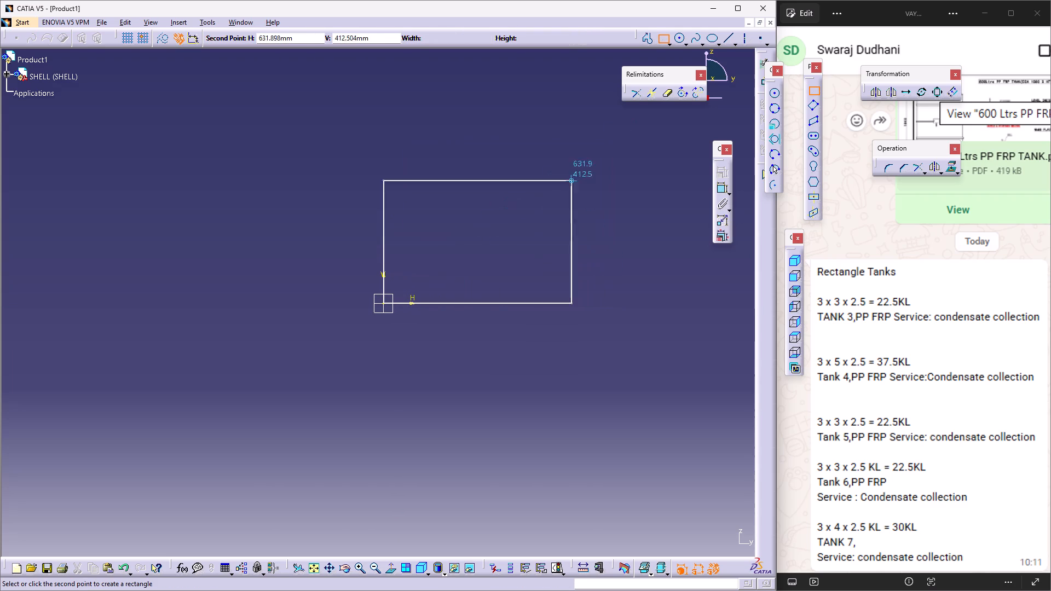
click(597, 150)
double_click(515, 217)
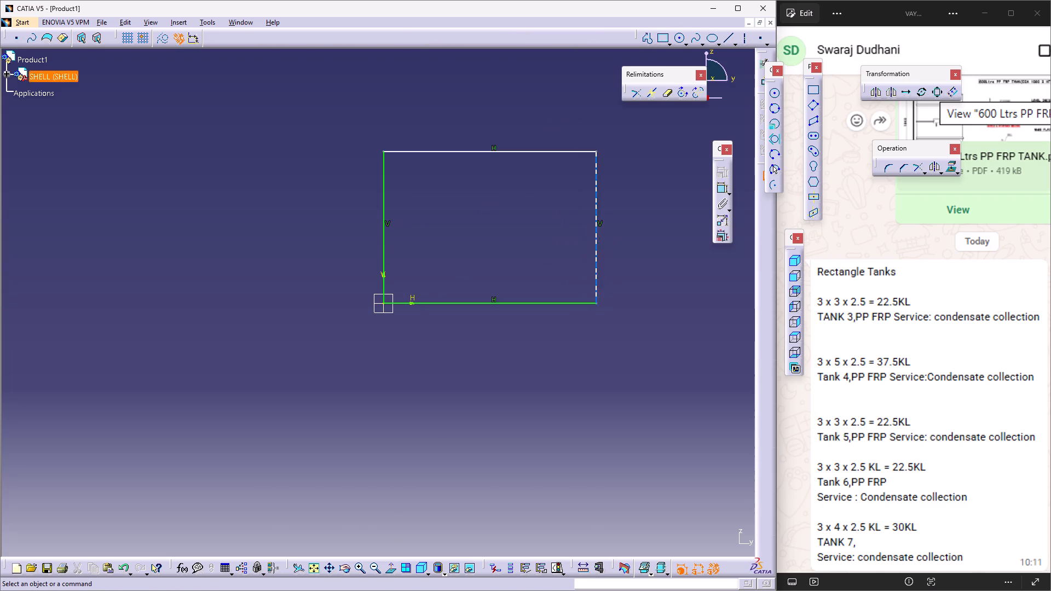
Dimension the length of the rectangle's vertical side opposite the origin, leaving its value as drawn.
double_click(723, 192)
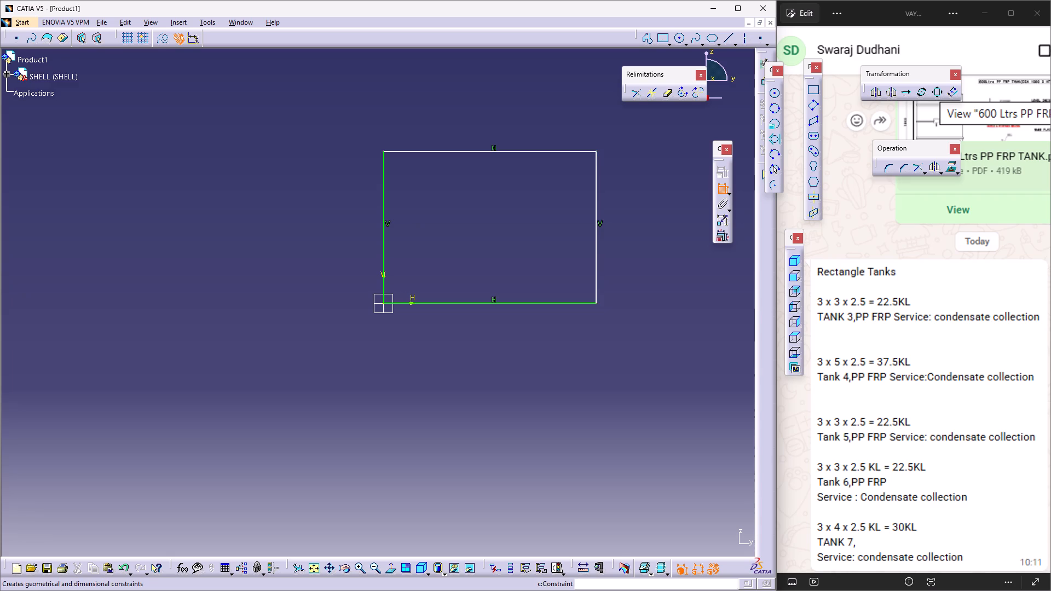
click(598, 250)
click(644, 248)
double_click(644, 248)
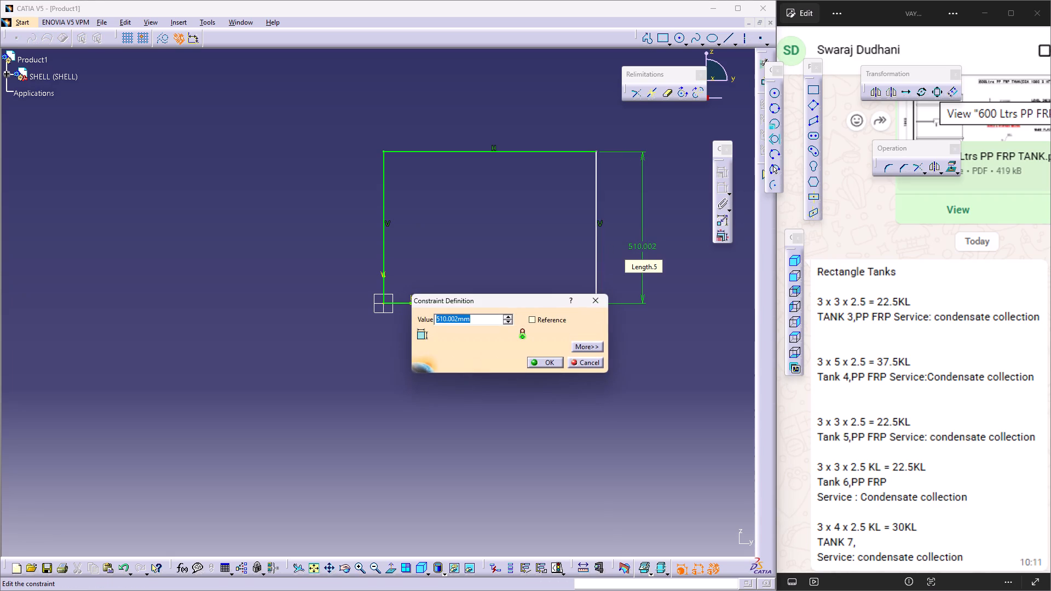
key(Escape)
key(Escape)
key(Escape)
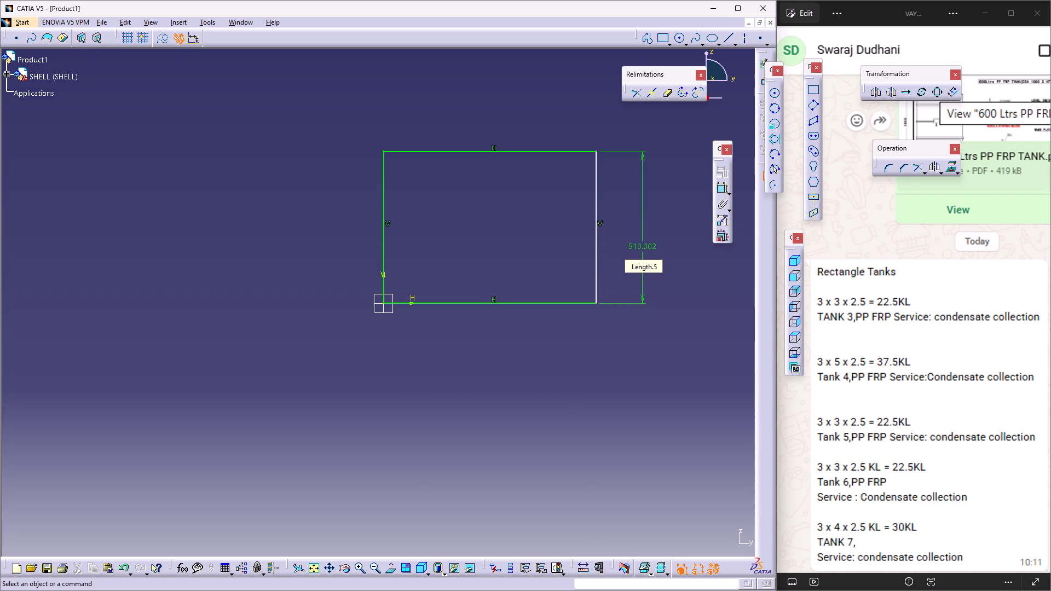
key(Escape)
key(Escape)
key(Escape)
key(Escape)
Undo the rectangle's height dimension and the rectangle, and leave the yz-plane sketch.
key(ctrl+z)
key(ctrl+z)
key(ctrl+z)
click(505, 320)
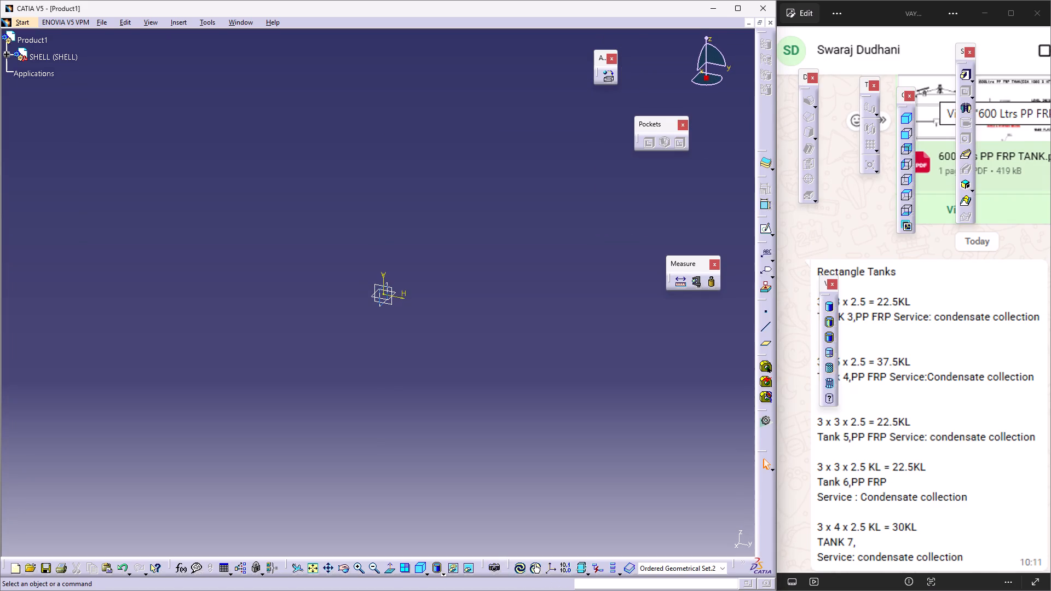
Open a new sketch on the xy plane of the SHELL part.
click(371, 297)
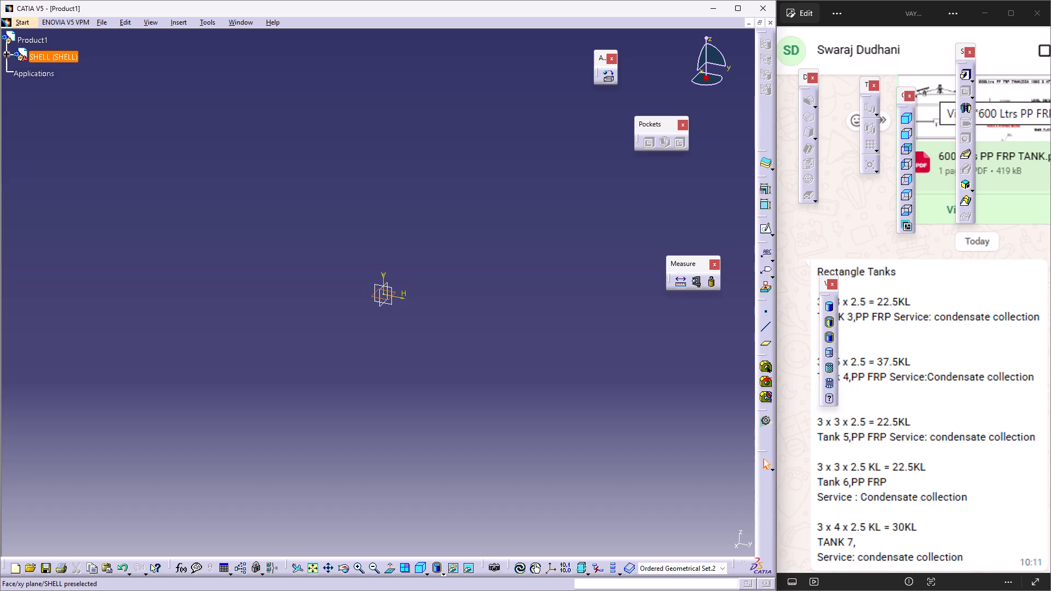
click(765, 231)
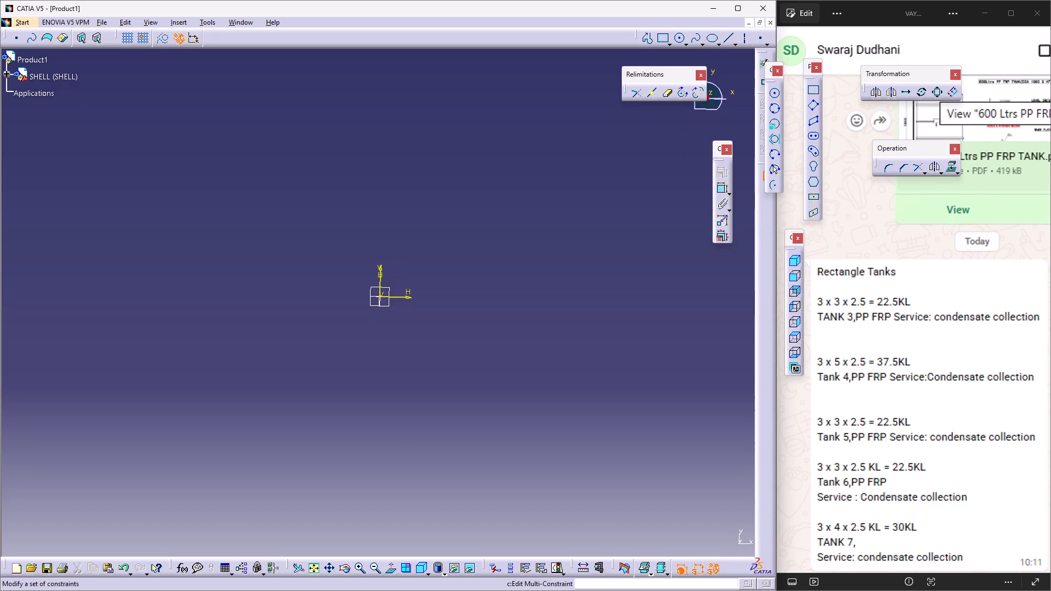
middle_drag(535, 233, 578, 265)
click(585, 265)
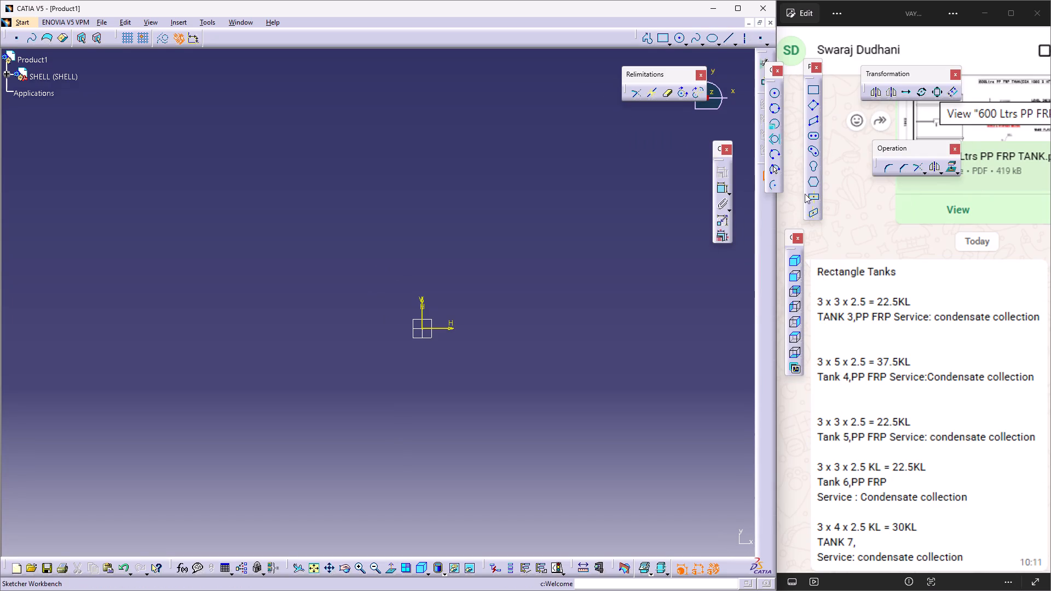
Sketch a rectangle centred on the sketch origin, about 1427 mm wide and 1234 mm high.
click(816, 200)
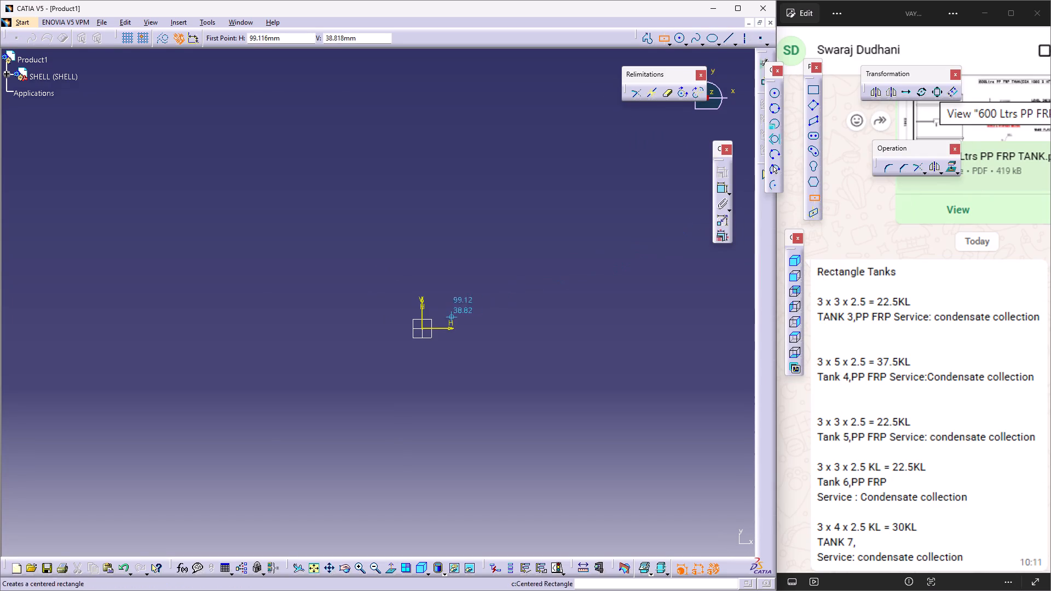
click(425, 329)
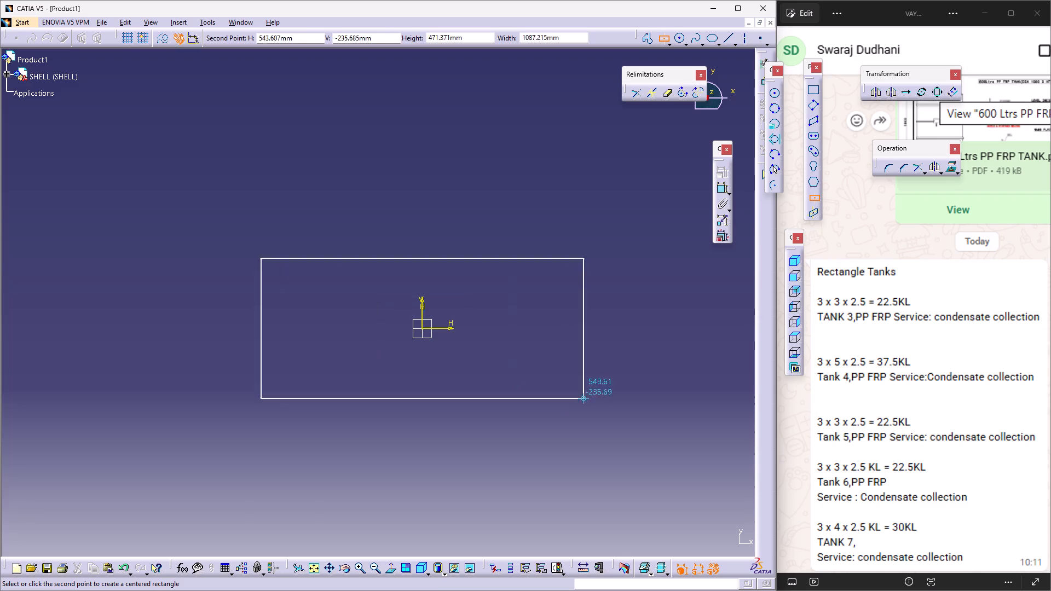
click(636, 511)
middle_drag(542, 370, 571, 304)
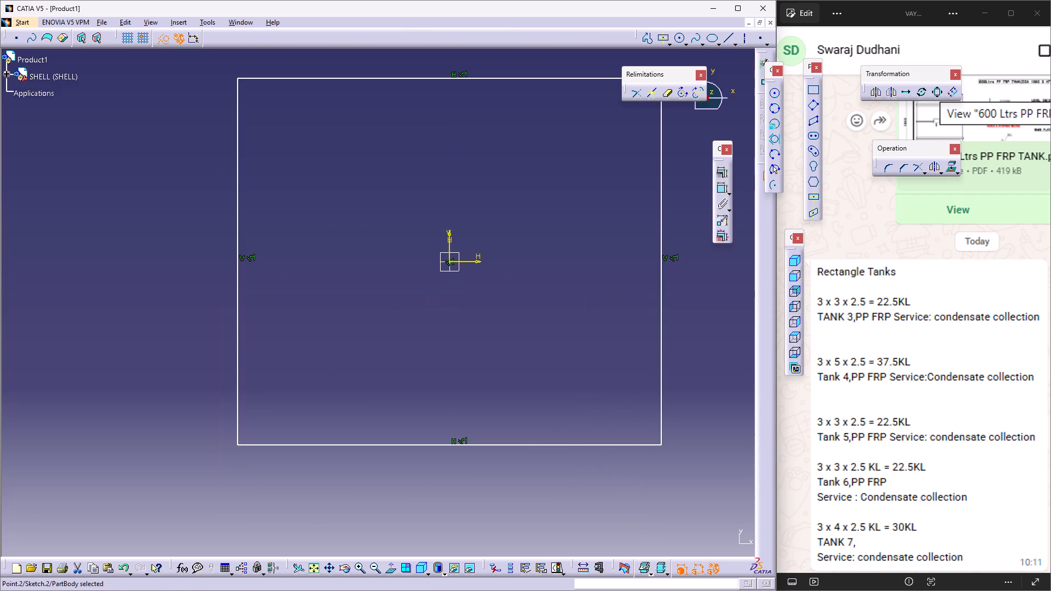
click(571, 304)
Dimension the rectangle's vertical side and set its length to 3000 mm.
double_click(725, 188)
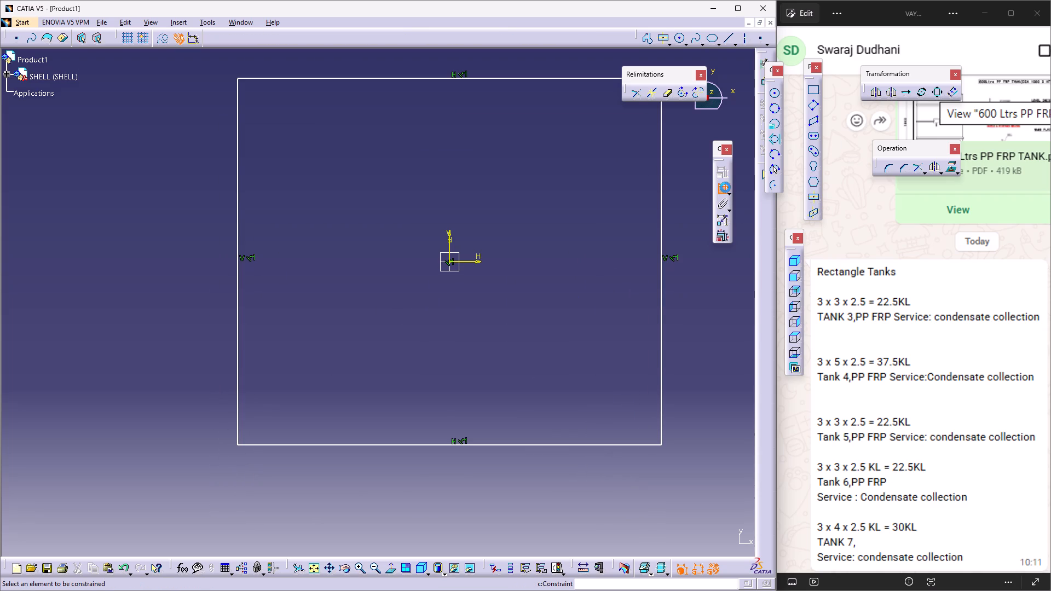
click(662, 287)
click(694, 273)
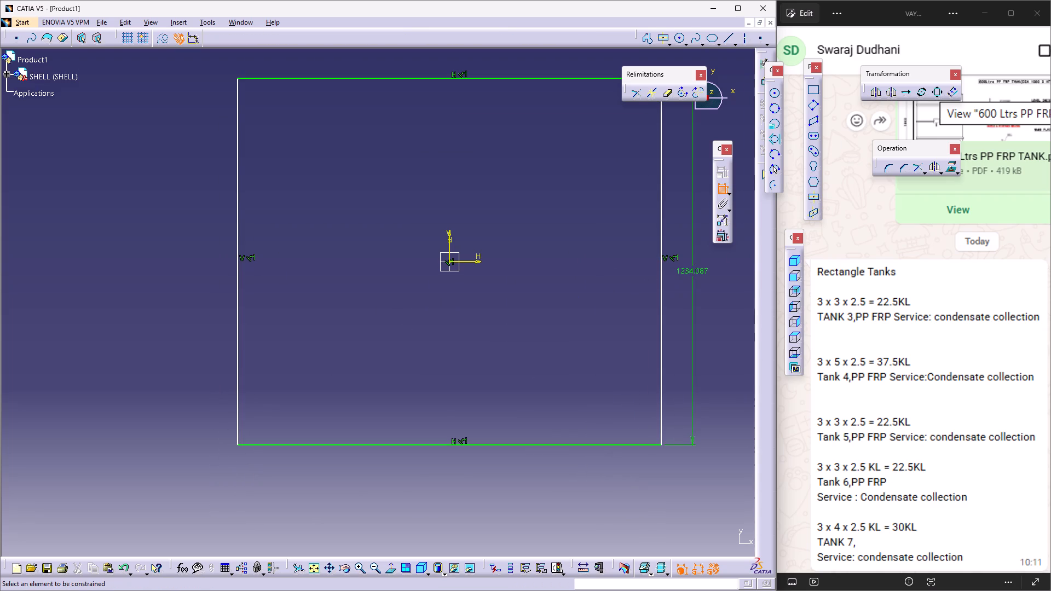
double_click(694, 273)
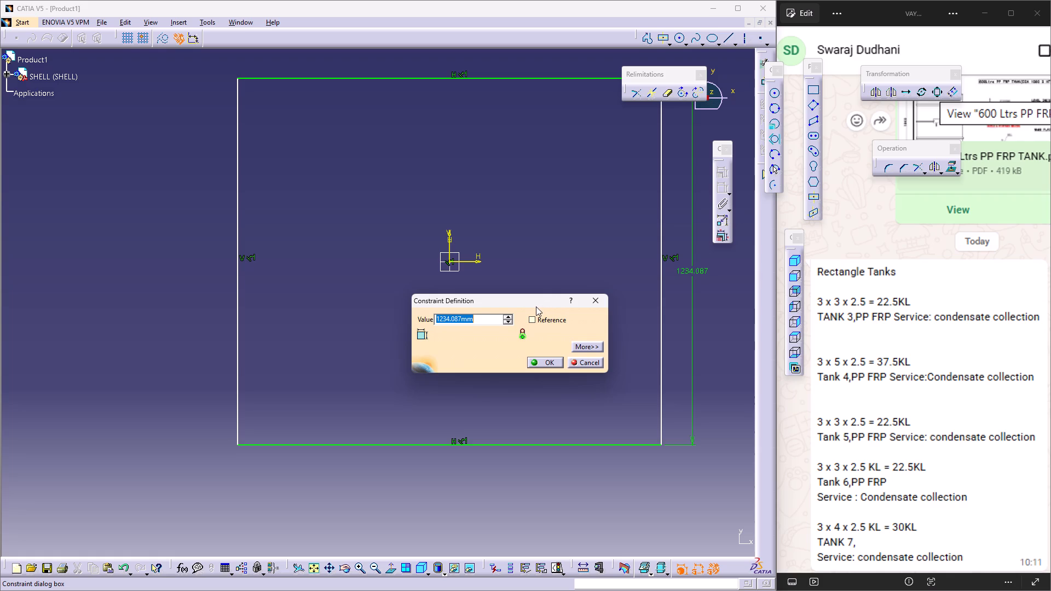
text(300)
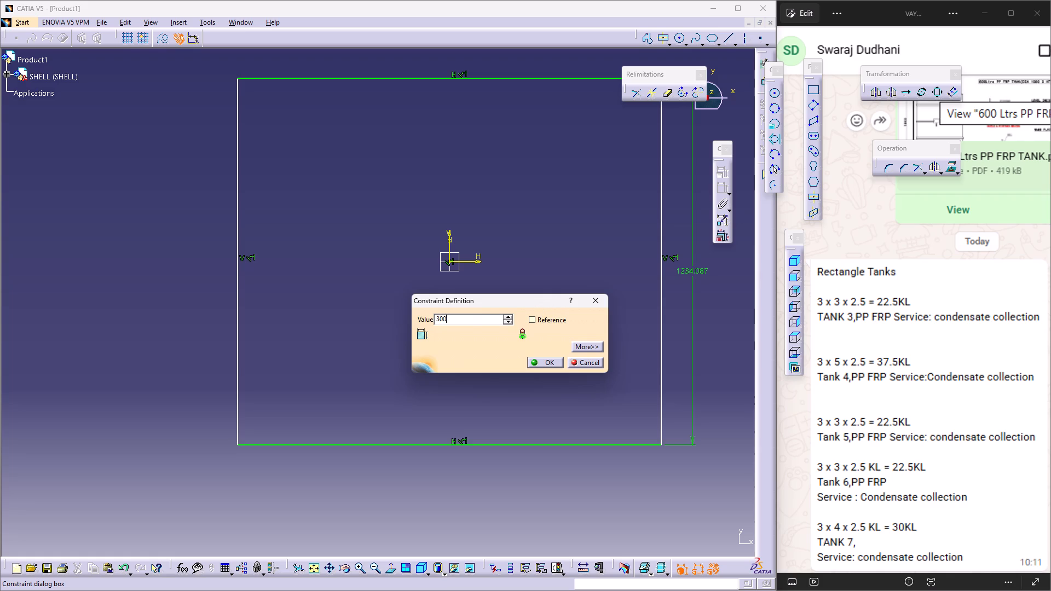
key(0)
key(Return)
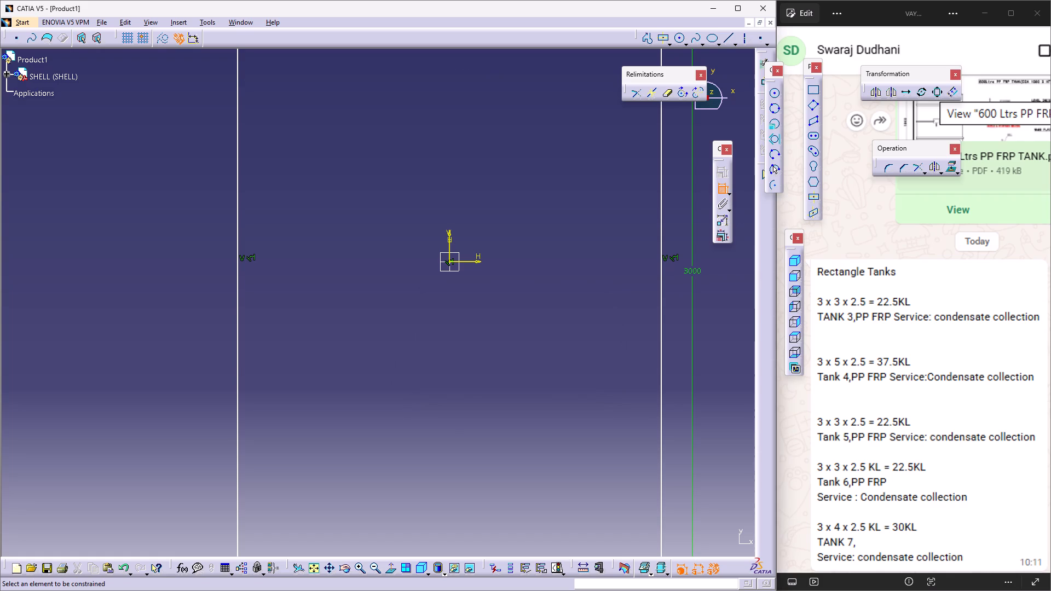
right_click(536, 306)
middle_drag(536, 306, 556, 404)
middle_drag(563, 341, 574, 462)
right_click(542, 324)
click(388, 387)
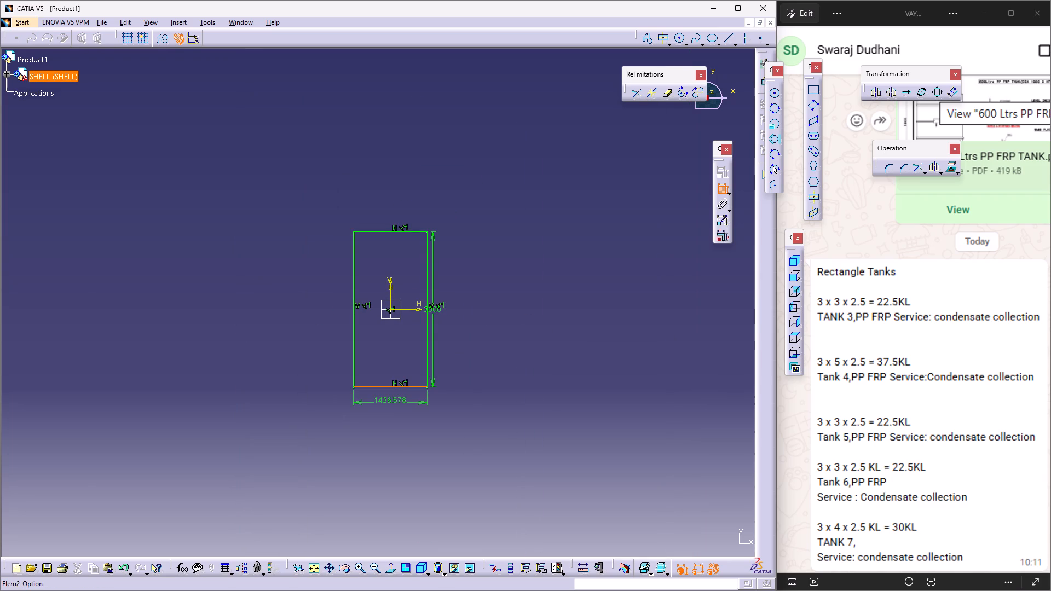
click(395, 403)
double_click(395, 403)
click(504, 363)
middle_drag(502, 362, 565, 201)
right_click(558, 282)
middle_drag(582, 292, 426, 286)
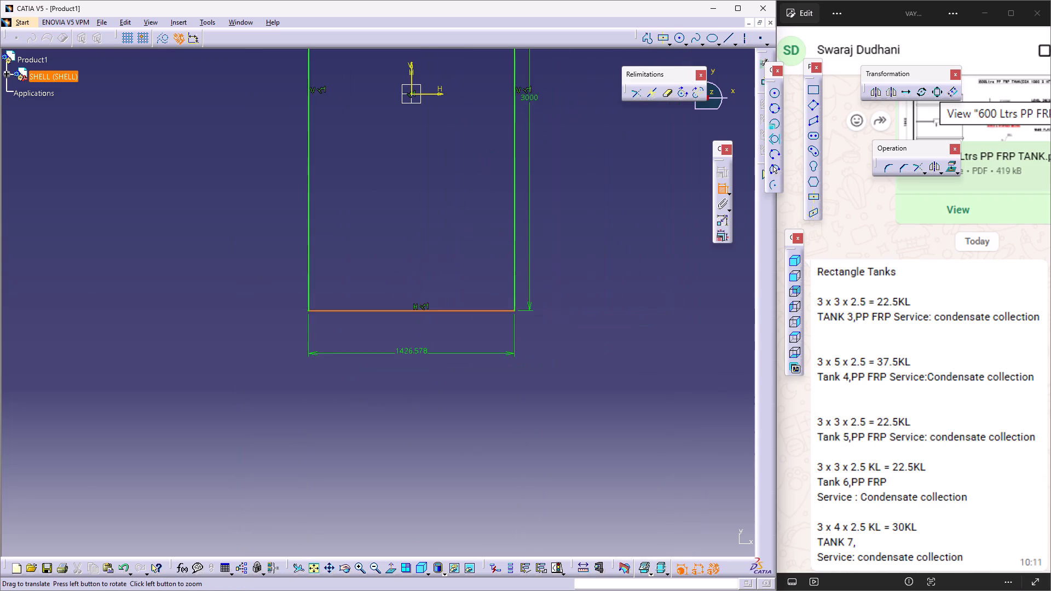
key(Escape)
Dimension the rectangle's bottom horizontal side and set its length to 3000 mm.
click(725, 184)
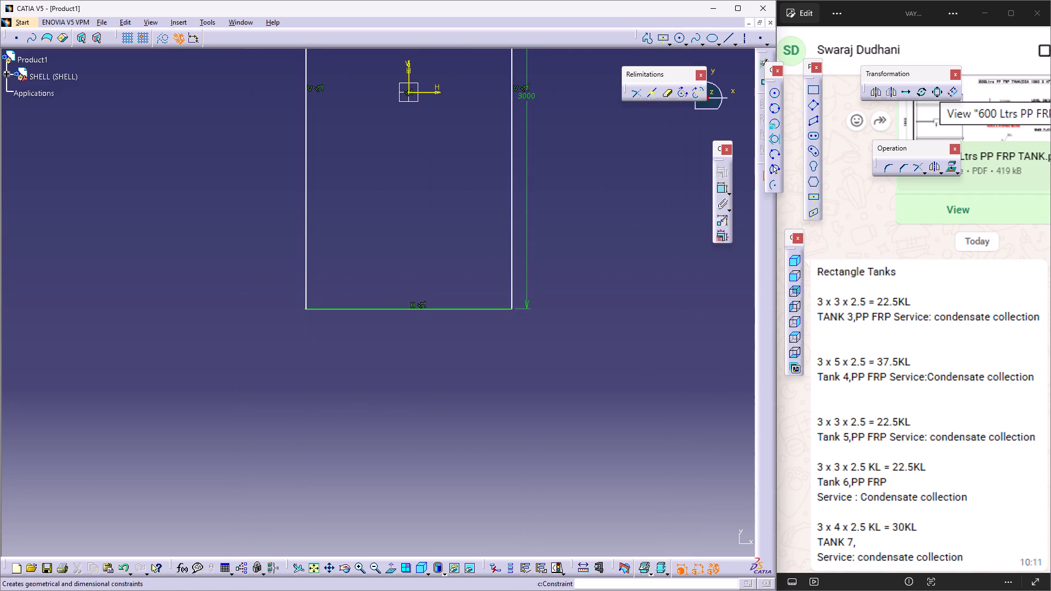
click(723, 189)
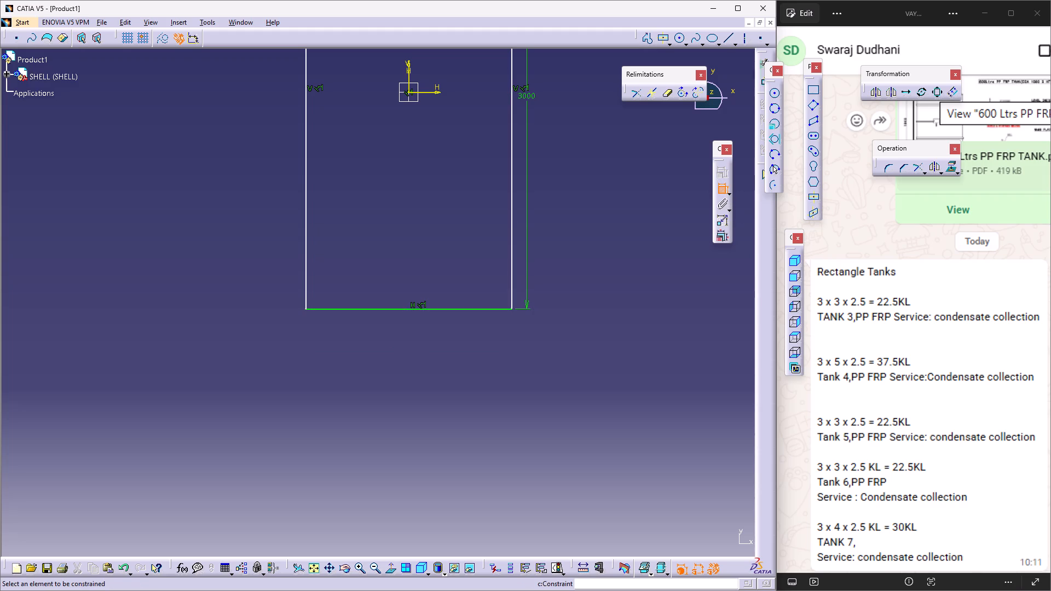
click(457, 310)
click(417, 368)
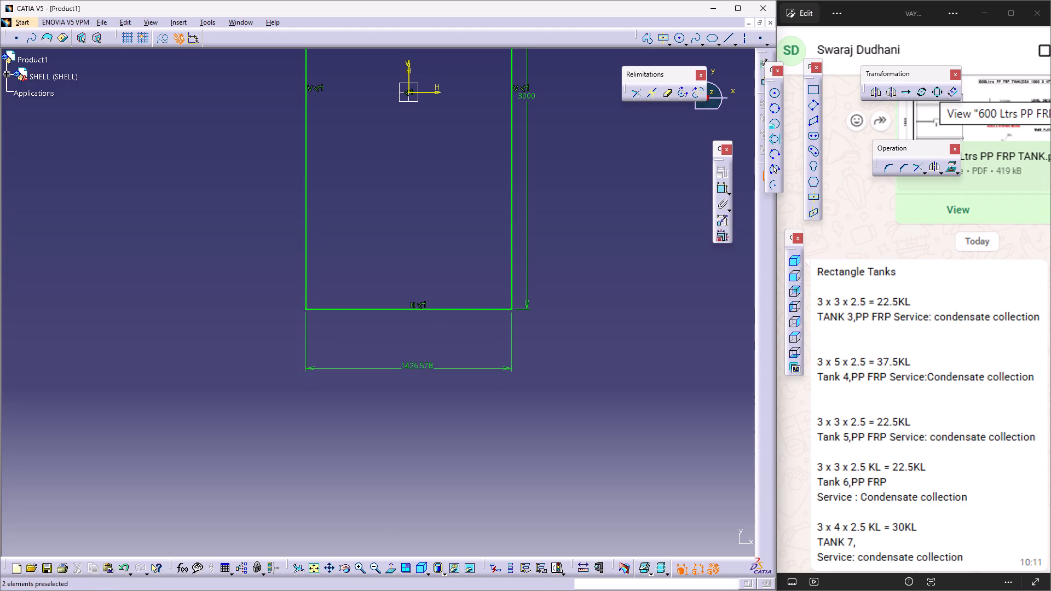
click(454, 337)
double_click(425, 363)
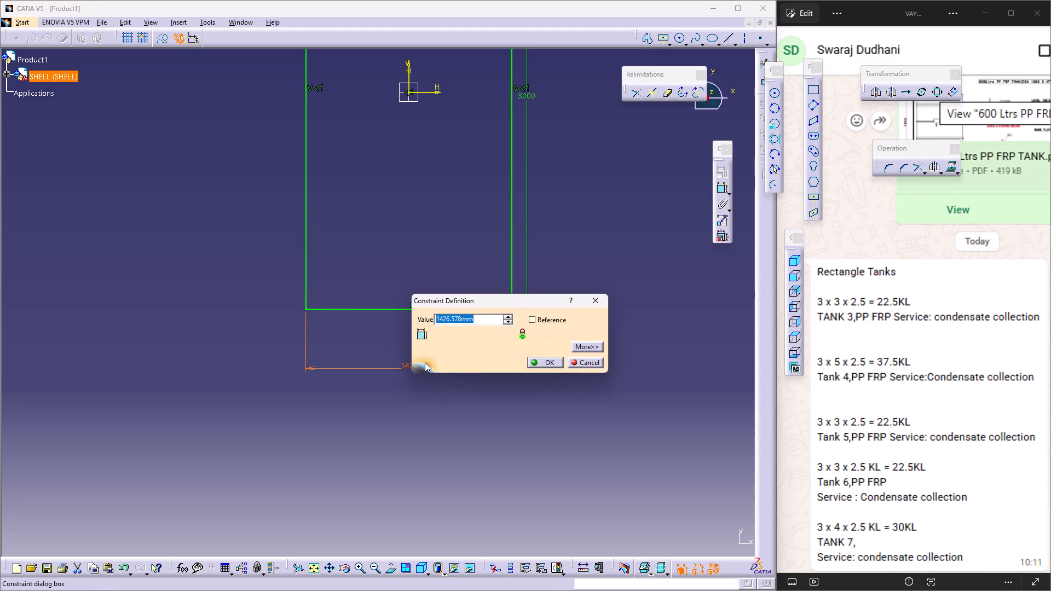
text(3000)
key(Return)
Move the vertical 3000 mm dimension farther out from the rectangle's side.
middle_drag(510, 231, 523, 323)
right_click(510, 231)
middle_drag(530, 307, 545, 332)
click(550, 330)
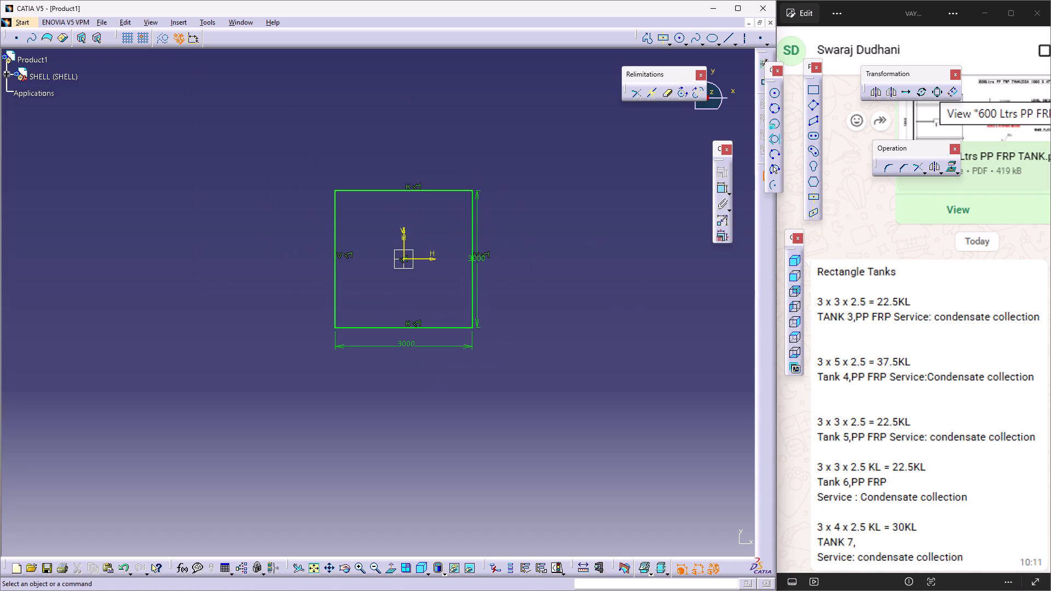
drag(477, 323, 530, 337)
click(548, 357)
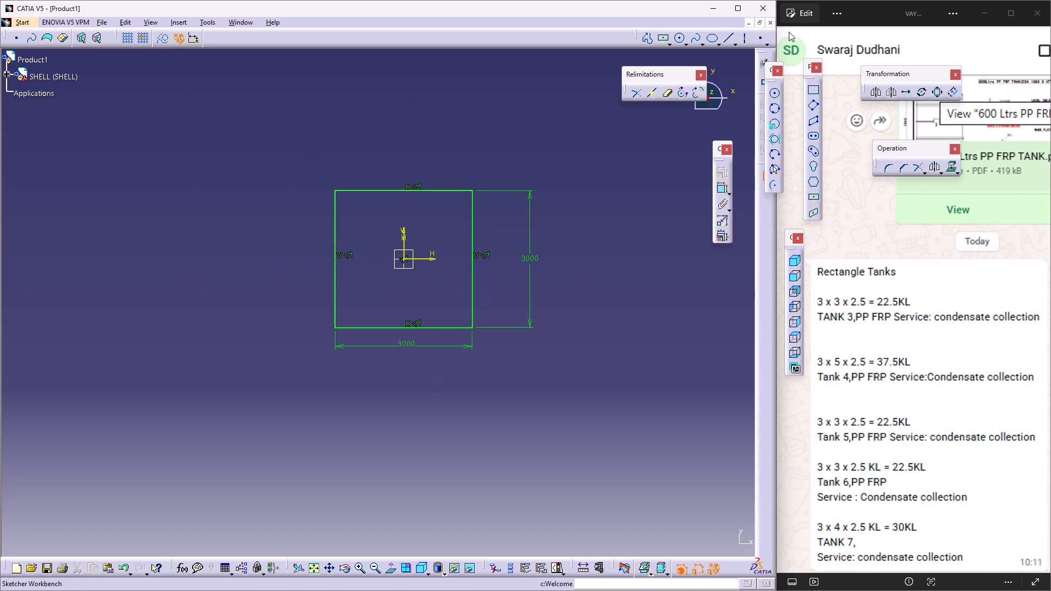
Exit the square base sketch and return to part modelling.
drag(770, 67, 828, 114)
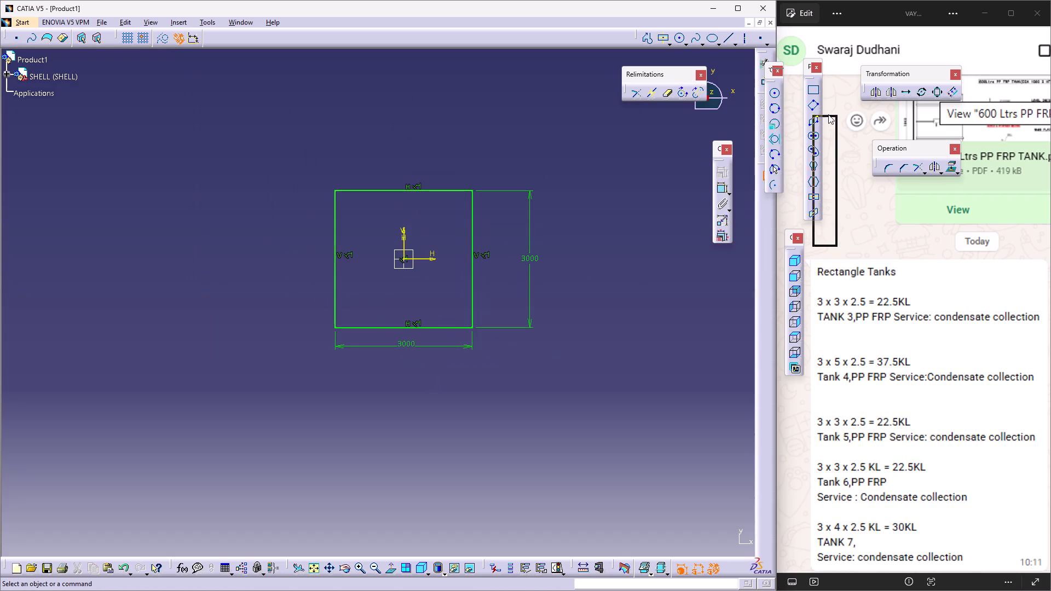
drag(828, 114, 835, 118)
click(761, 80)
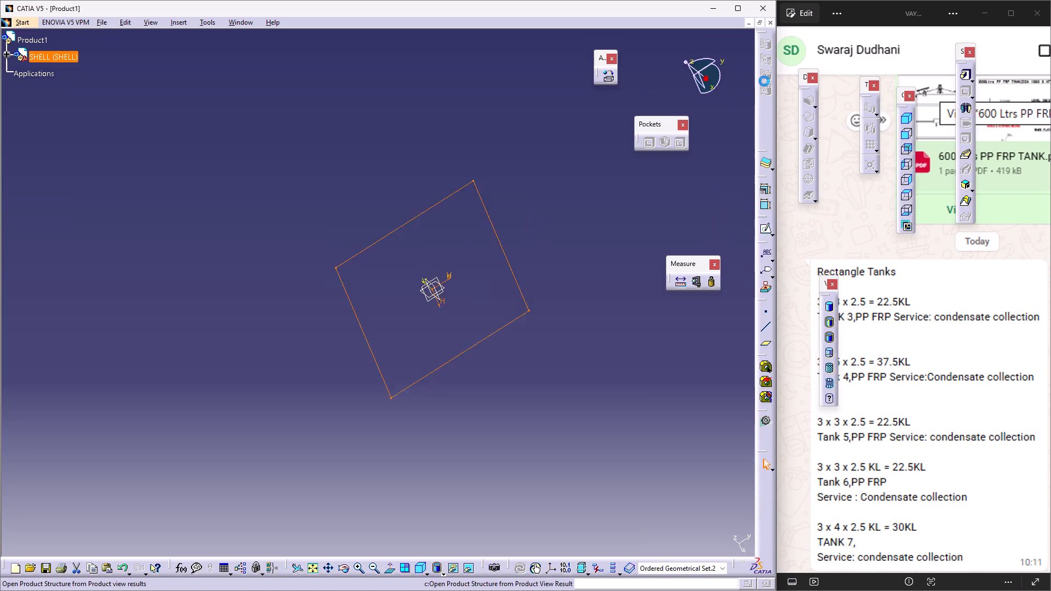
Pad the 3000 mm square sketch to a length of 2500 mm.
click(966, 73)
click(473, 329)
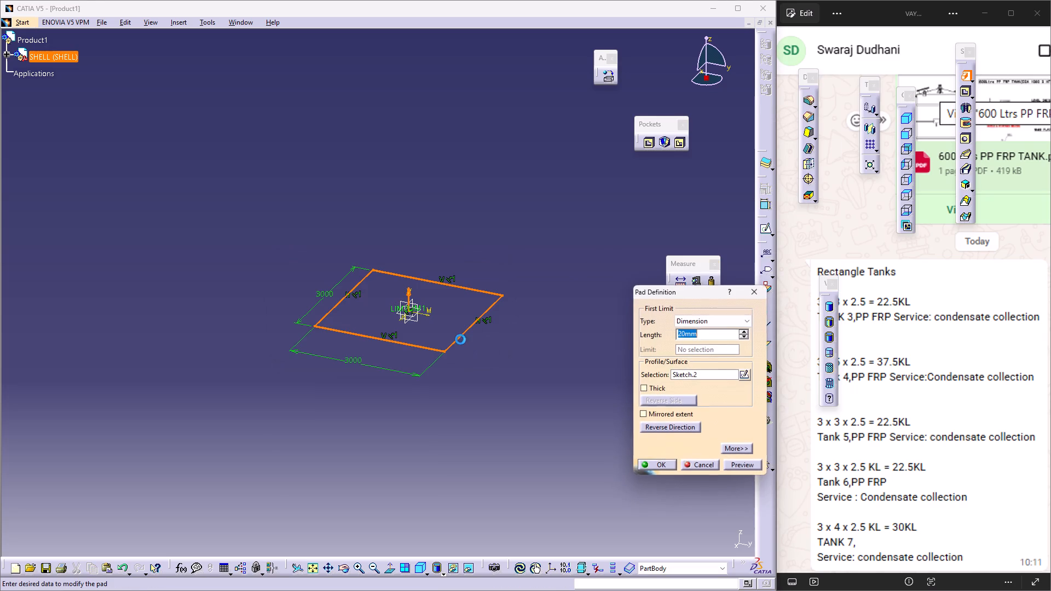
middle_drag(663, 297, 578, 224)
right_click(622, 213)
middle_drag(493, 347, 504, 296)
right_click(483, 350)
middle_drag(525, 335, 510, 242)
drag(703, 333, 633, 326)
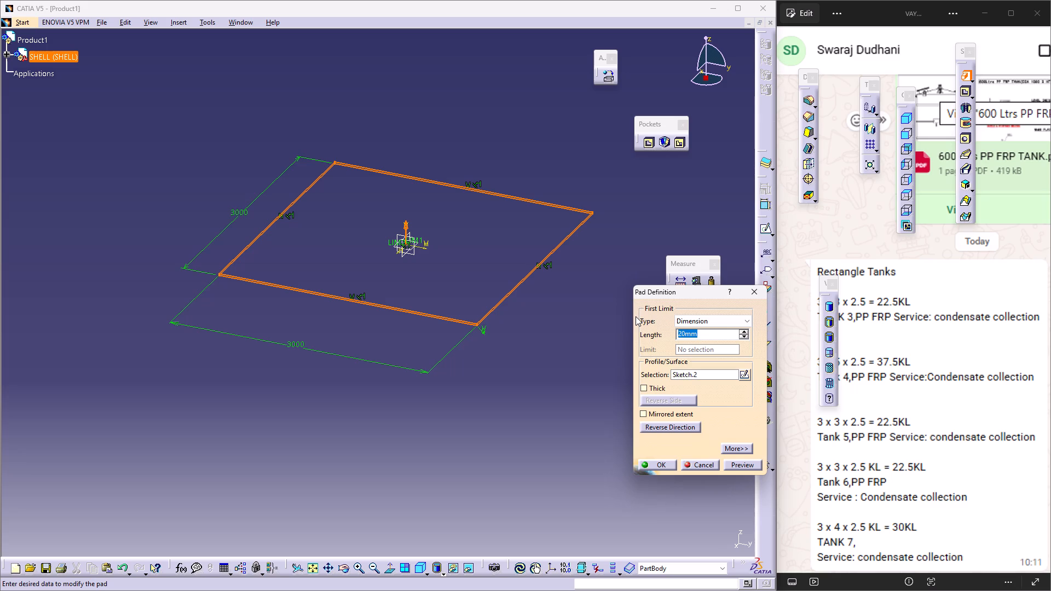
text(2500)
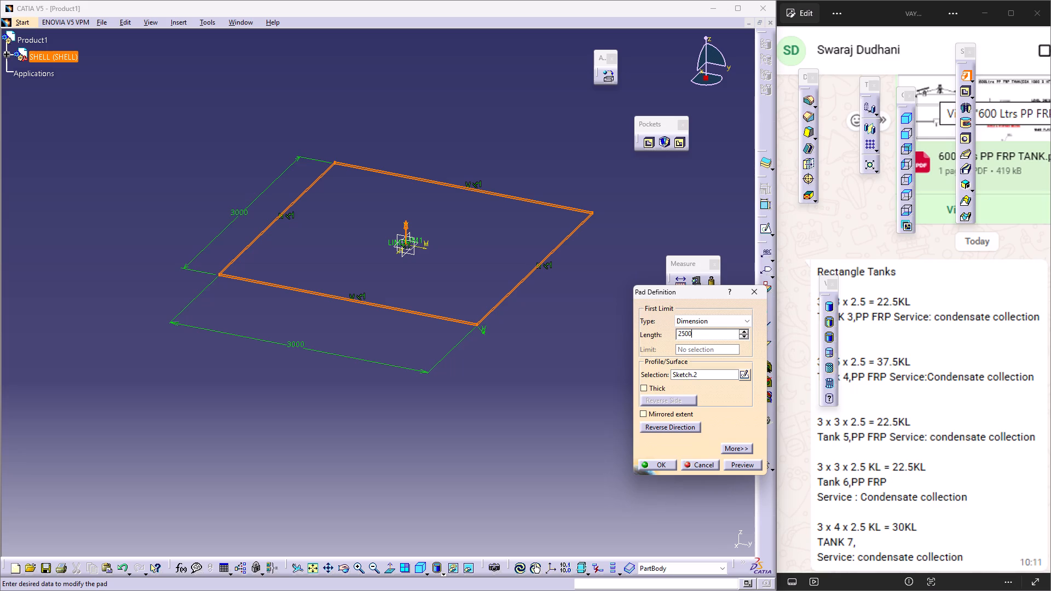
key(Return)
click(636, 316)
Edit the pad into a thick pad with Thickness1 set to 20 mm.
click(458, 217)
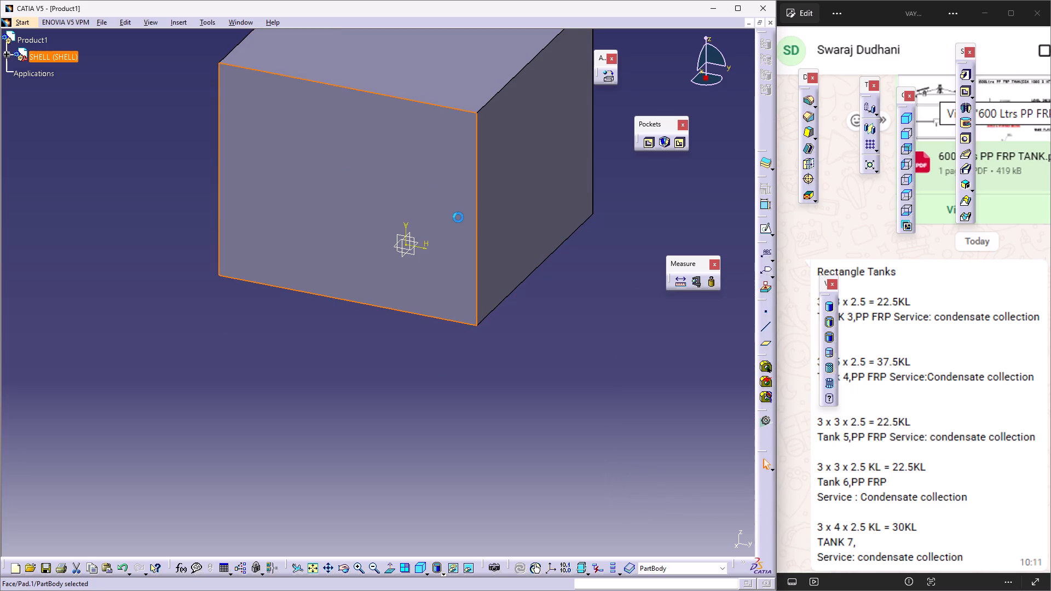
double_click(458, 217)
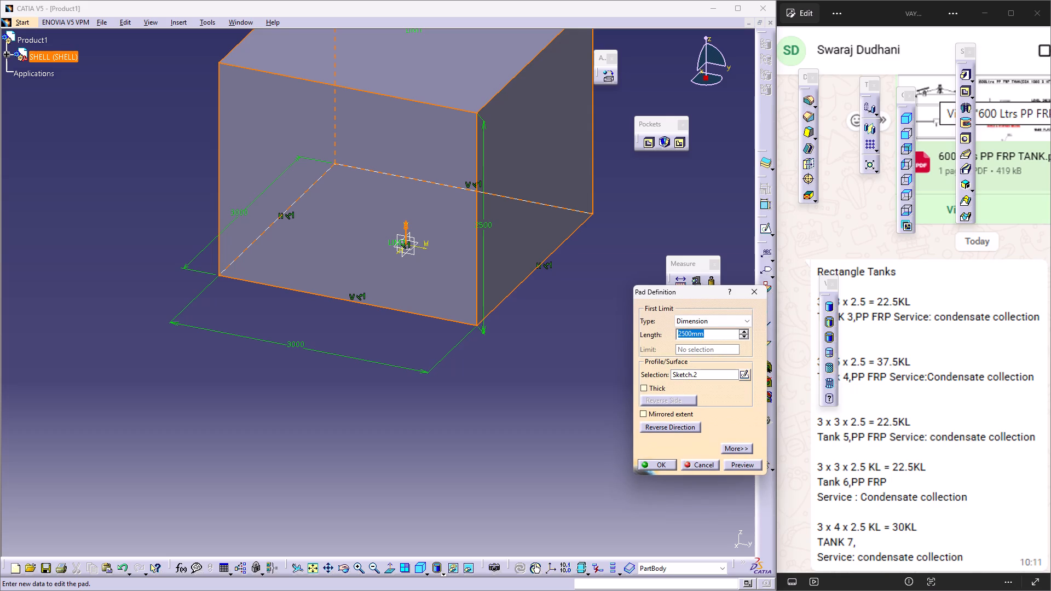
click(647, 391)
drag(836, 414, 769, 418)
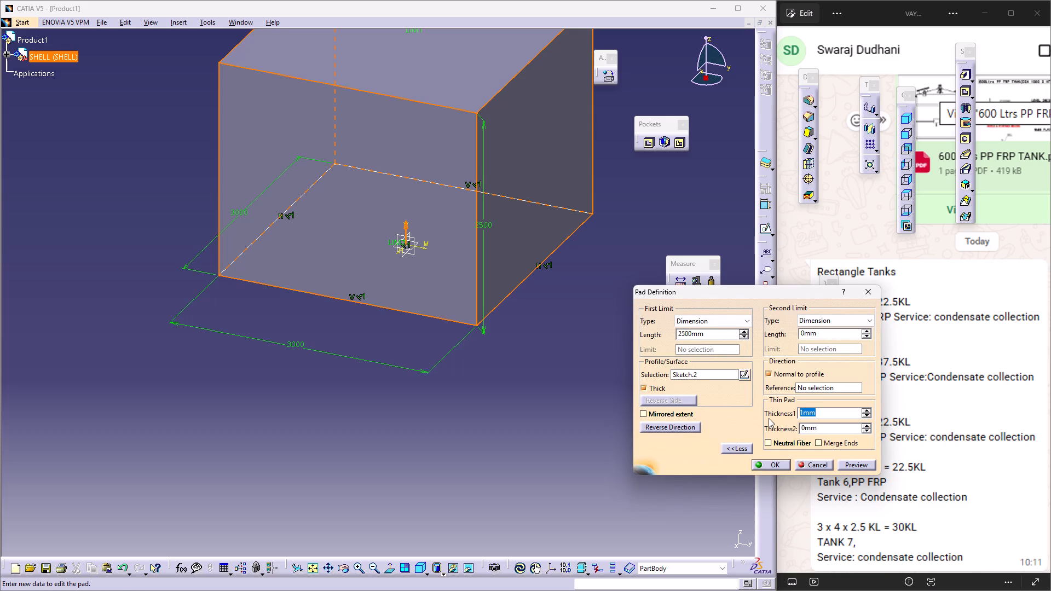
text(20)
click(556, 389)
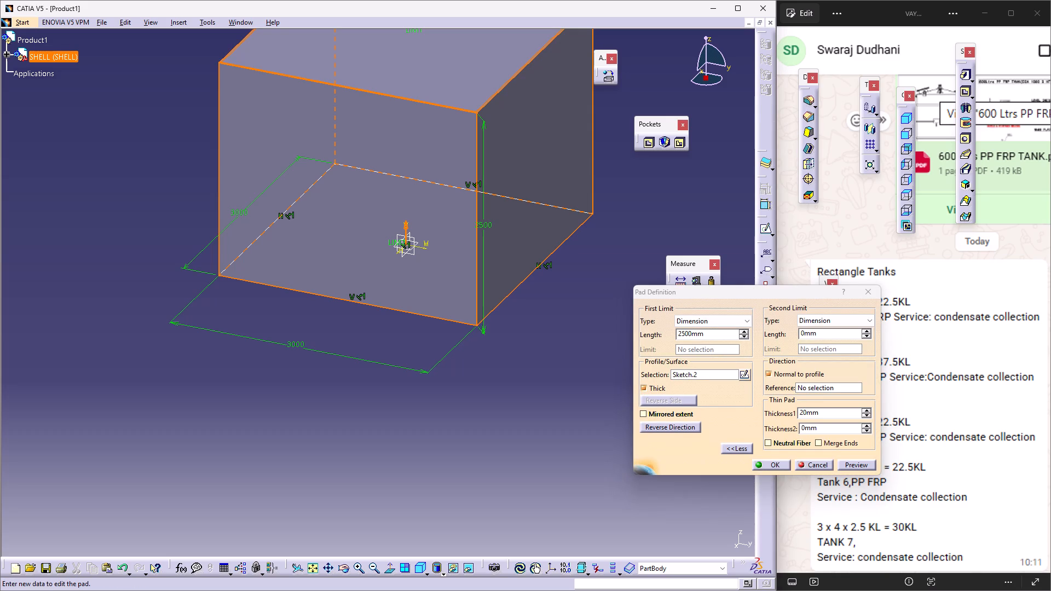
click(776, 464)
click(577, 444)
Examine the hollow shell's walls and open ends from above and below, finishing in the isometric view.
middle_drag(556, 347, 534, 364)
right_drag(550, 347, 534, 364)
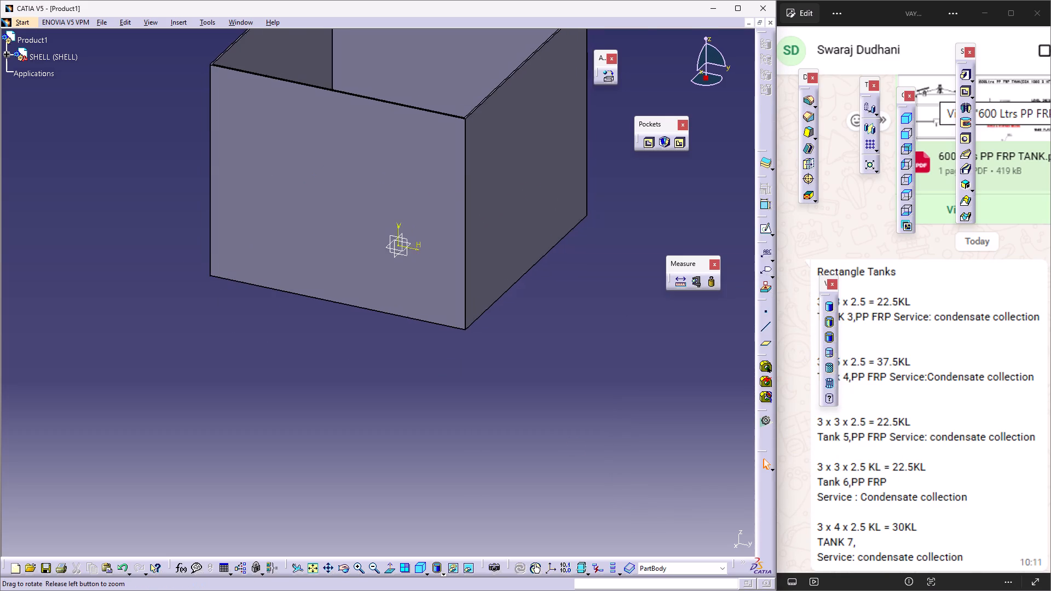
right_drag(534, 364, 466, 428)
middle_drag(534, 364, 473, 363)
right_click(466, 428)
middle_drag(512, 326, 511, 397)
right_drag(512, 326, 511, 397)
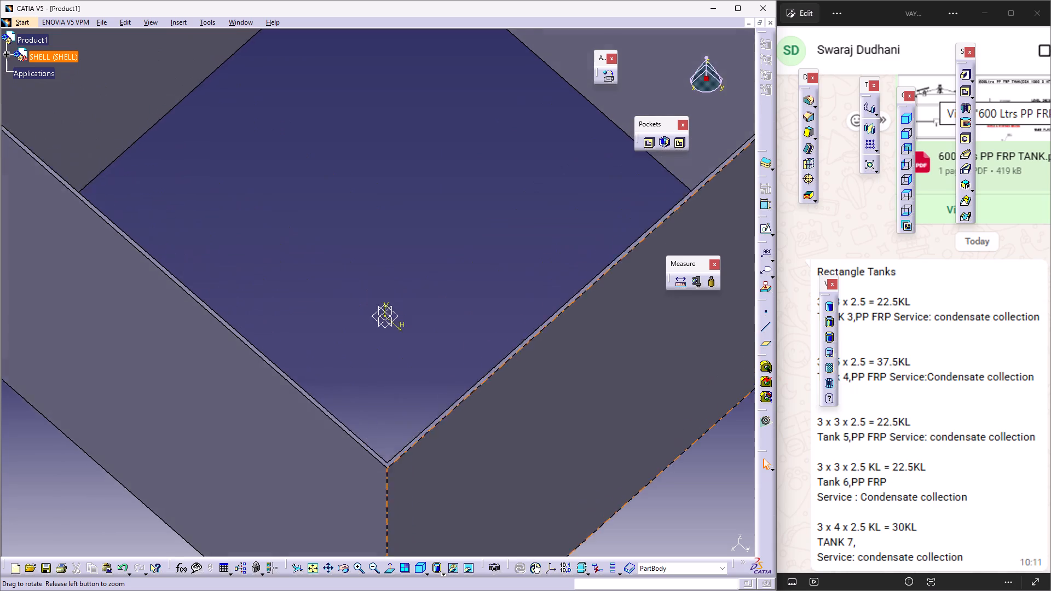
right_drag(511, 397, 506, 431)
middle_drag(511, 397, 506, 431)
click(854, 392)
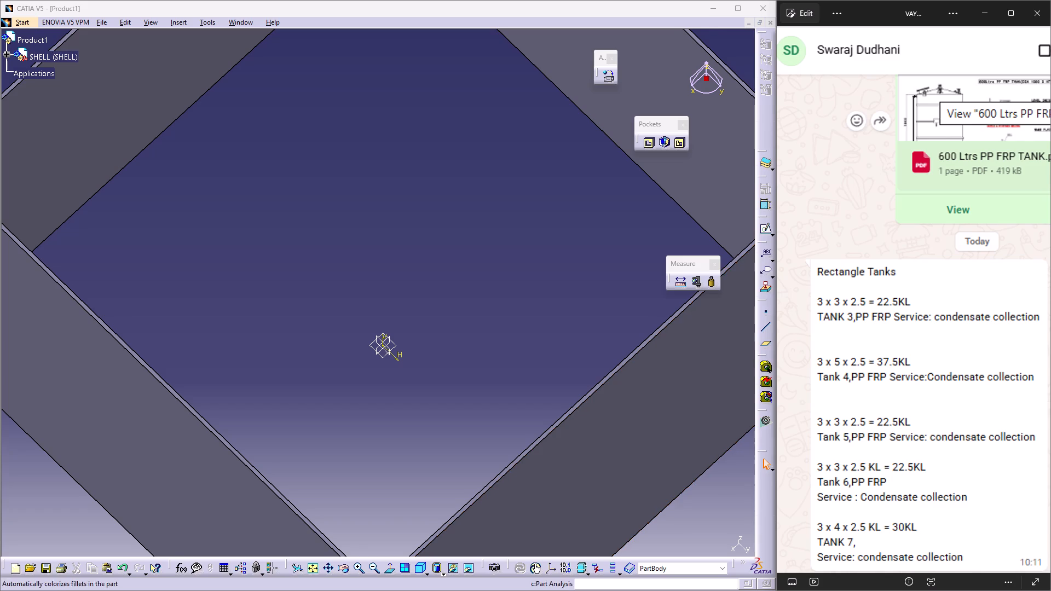
middle_drag(562, 347, 587, 430)
right_click(561, 326)
middle_drag(500, 453, 683, 250)
right_drag(500, 453, 683, 250)
middle_drag(487, 337, 715, 337)
right_drag(487, 339, 715, 337)
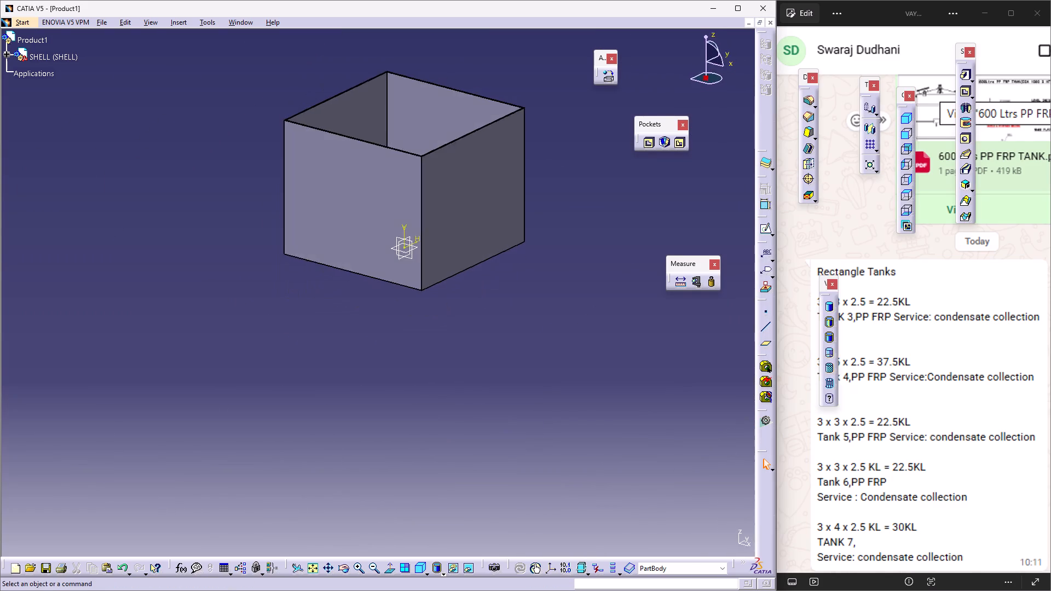
right_drag(715, 337, 723, 335)
middle_drag(715, 337, 723, 335)
middle_drag(558, 376, 530, 124)
right_drag(557, 377, 523, 147)
right_click(523, 146)
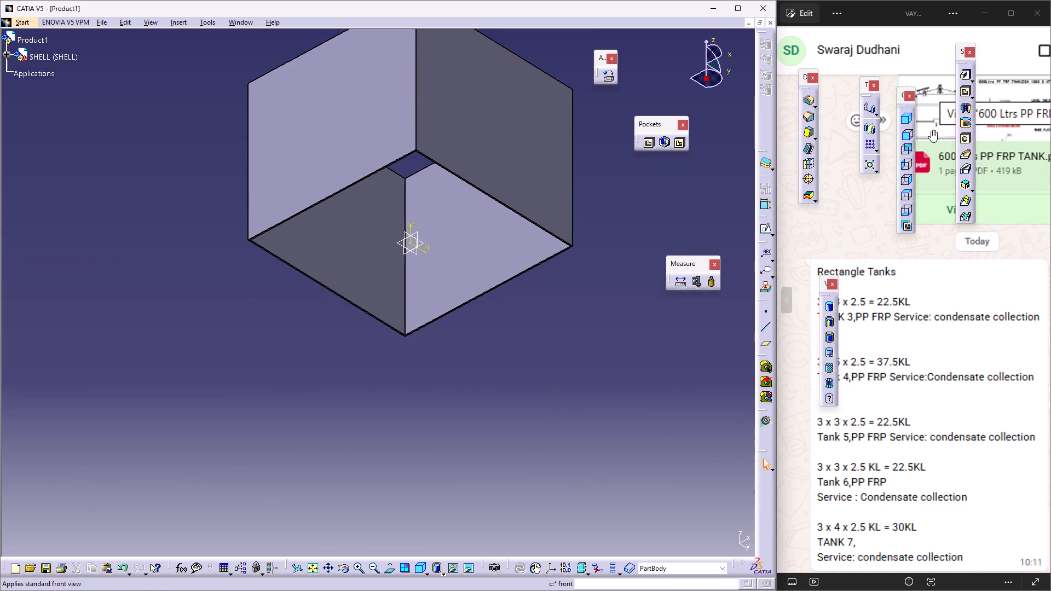
click(905, 121)
Open a new sketch on the bottom rim face of the shell's walls.
click(767, 223)
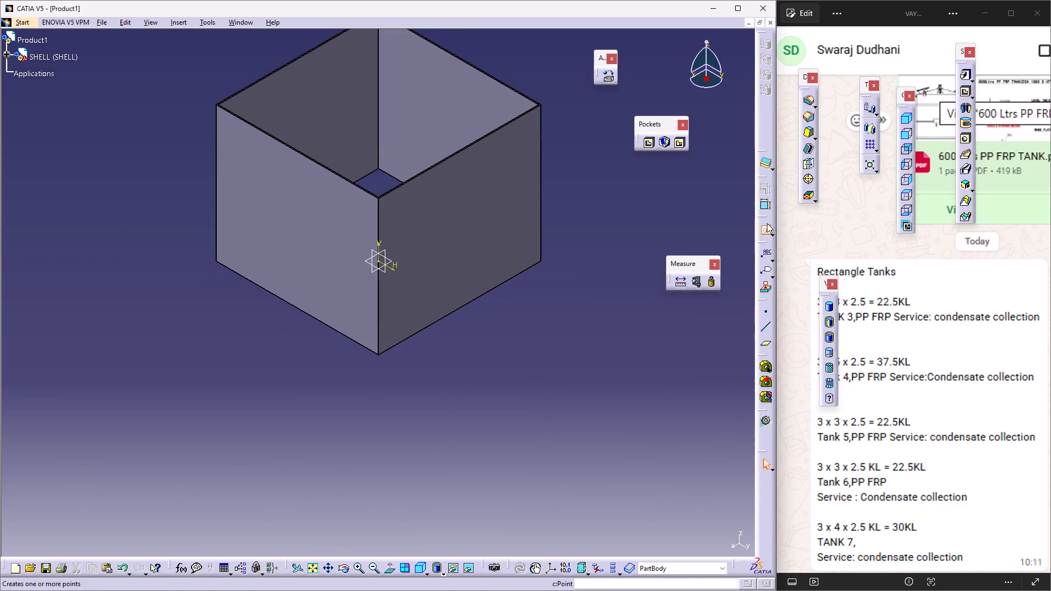
middle_drag(487, 448, 486, 71)
right_drag(487, 448, 473, 234)
right_drag(478, 181, 479, 132)
middle_click(486, 71)
middle_drag(512, 389, 465, 180)
right_drag(473, 236, 466, 204)
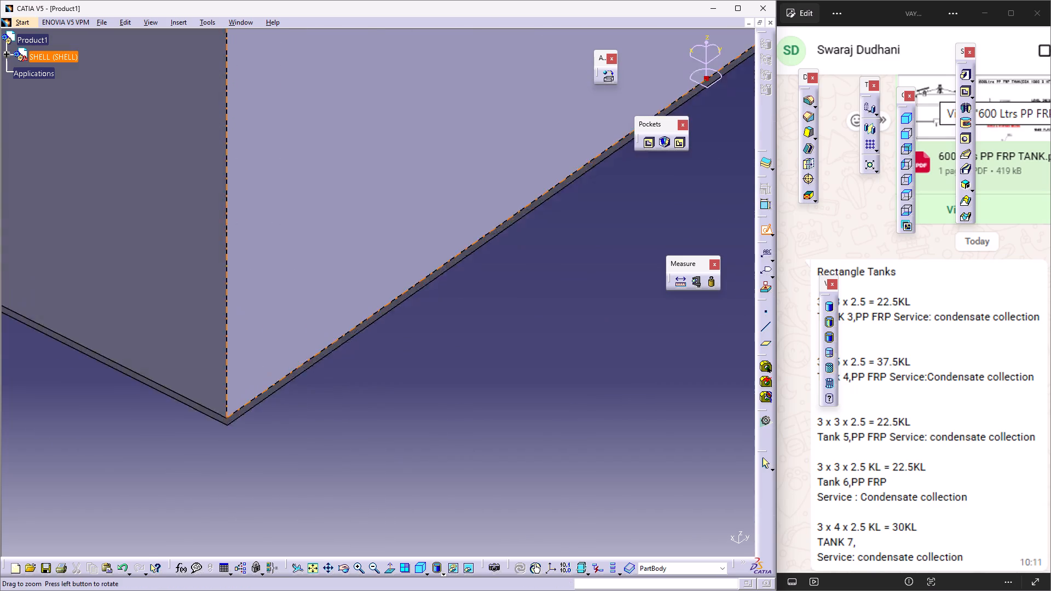
middle_drag(465, 180, 493, 73)
click(360, 399)
middle_drag(360, 398, 443, 590)
right_click(360, 398)
middle_drag(487, 418, 436, 503)
right_click(327, 334)
middle_drag(558, 427, 517, 385)
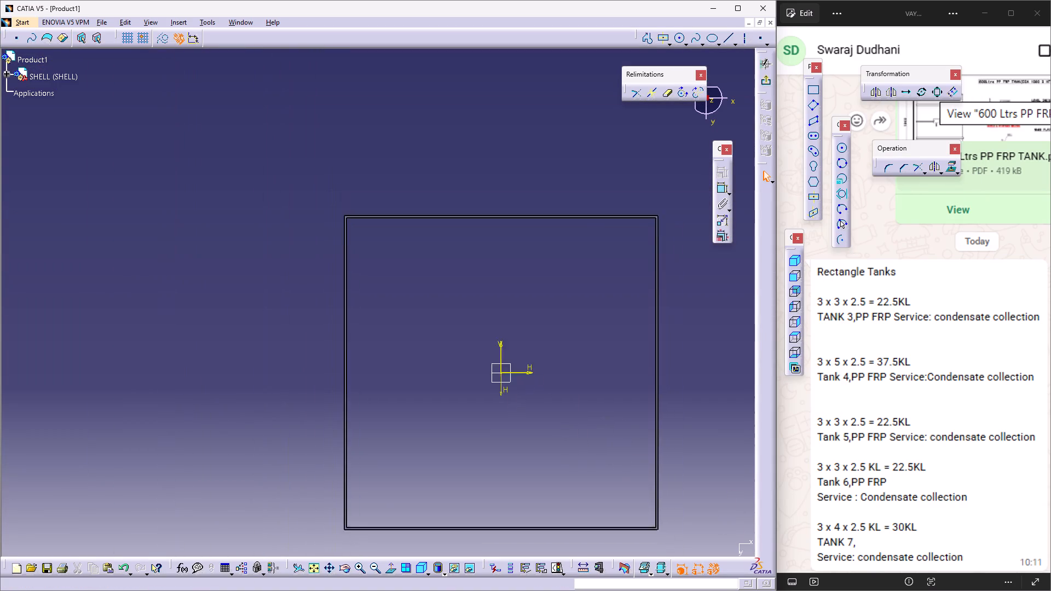
middle_drag(517, 385, 428, 315)
click(456, 335)
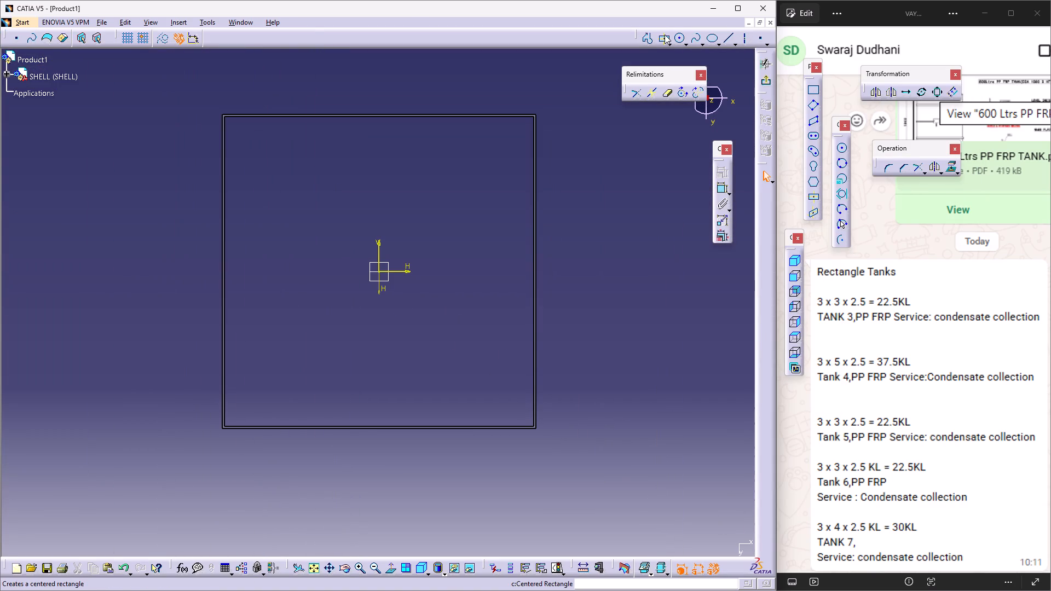
Sketch a centered rectangle from the origin, about 4185 mm wide and 3180 mm high, enclosing the shell's outline.
click(665, 34)
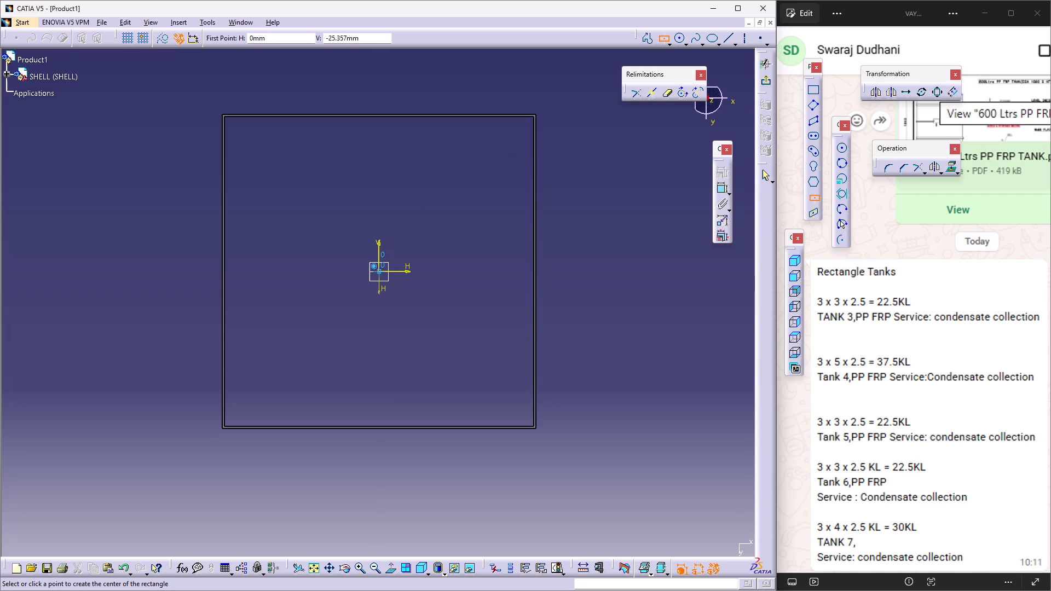
click(378, 273)
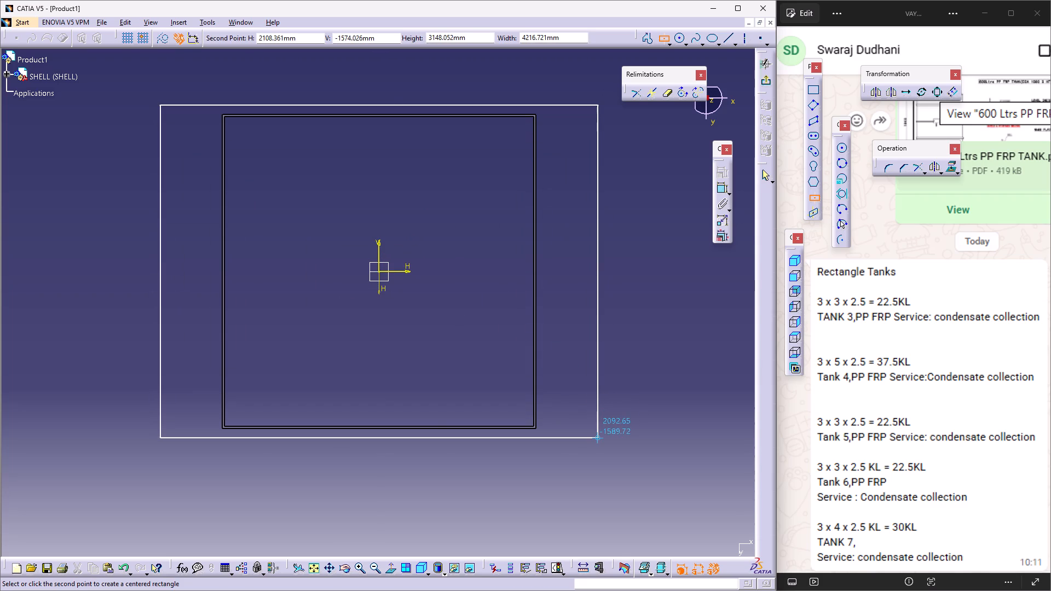
click(598, 438)
Constrain the rectangle's bottom edge to a 50 mm offset from the shell's outer wall edge.
middle_drag(516, 366, 527, 167)
right_click(520, 264)
middle_click(527, 165)
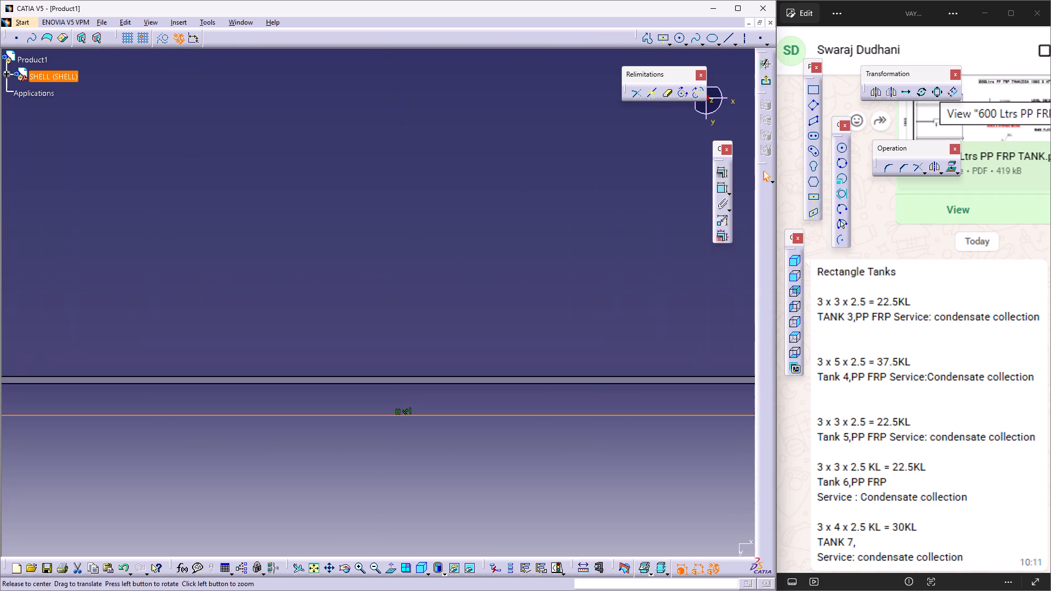
click(528, 206)
double_click(718, 188)
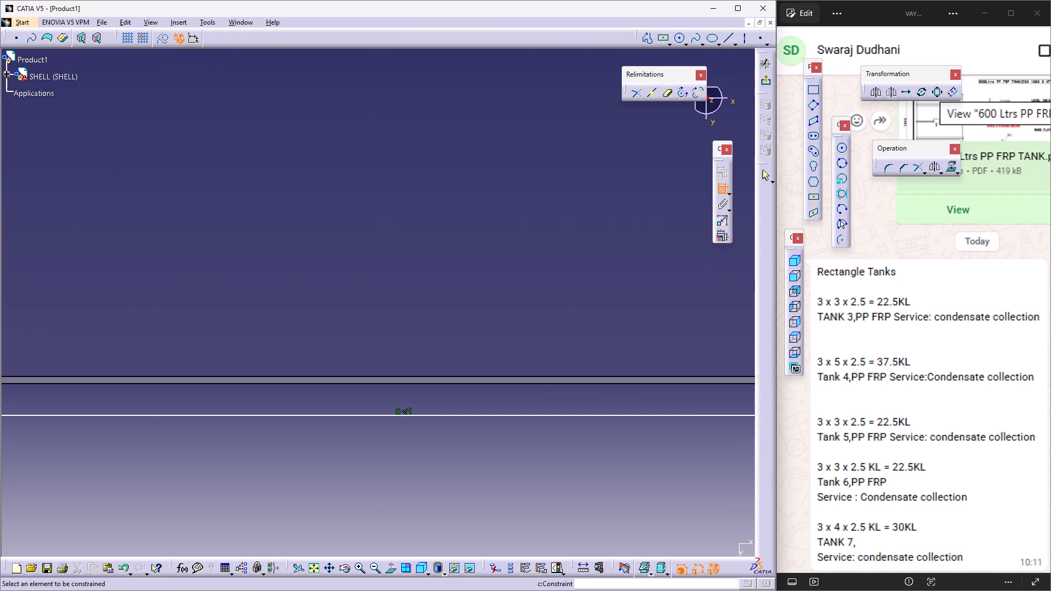
click(519, 418)
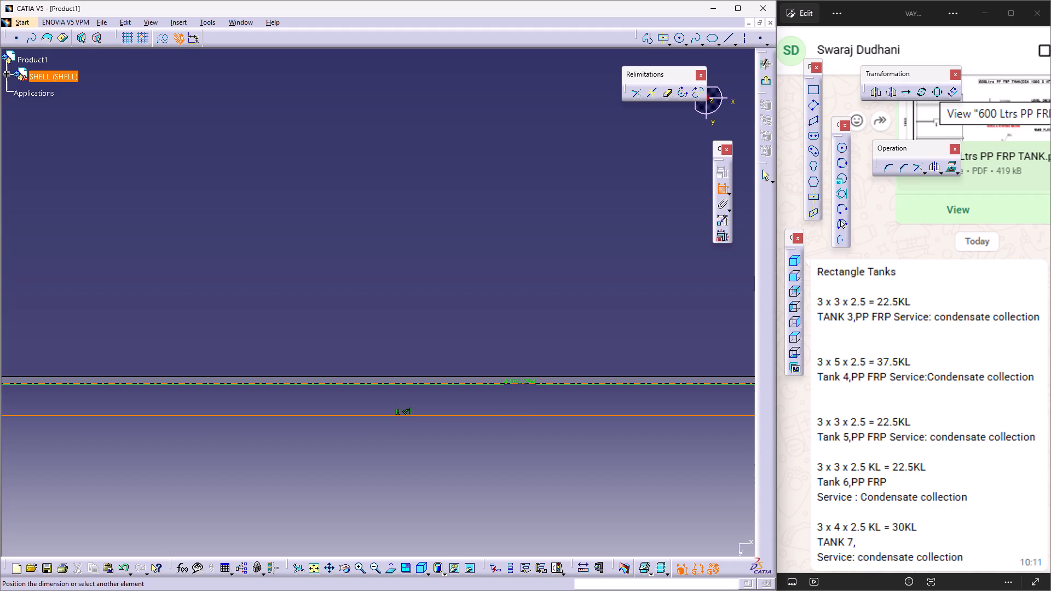
click(520, 386)
triple_click(501, 321)
text(50)
key(Return)
Constrain the rectangle's right vertical edge to 50 mm from the shell's outer wall edge and exit the sketch.
middle_drag(531, 205, 542, 251)
right_click(533, 216)
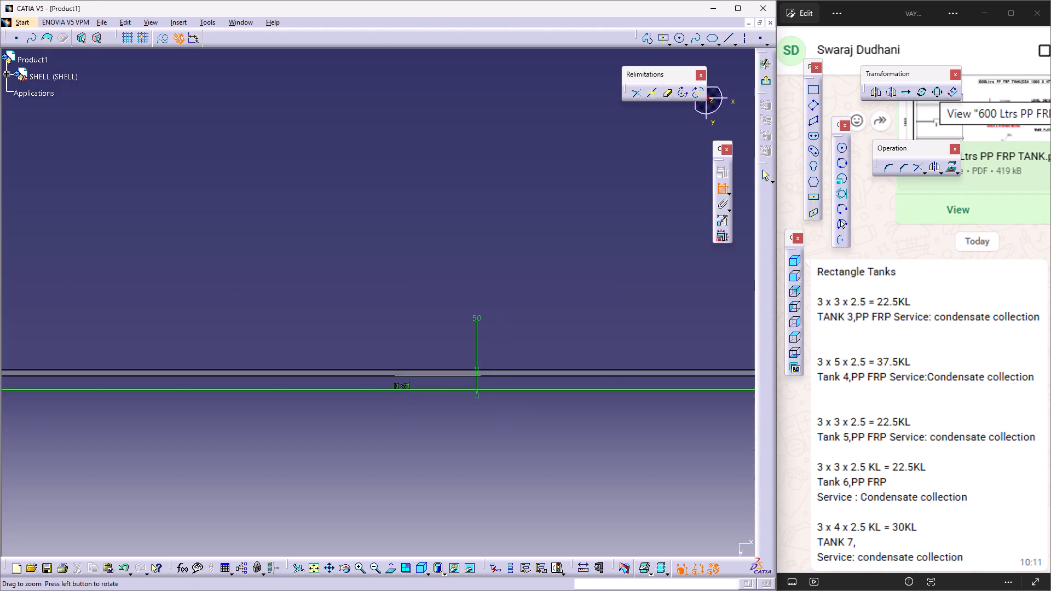
middle_drag(542, 251, 540, 316)
middle_drag(585, 229, 555, 346)
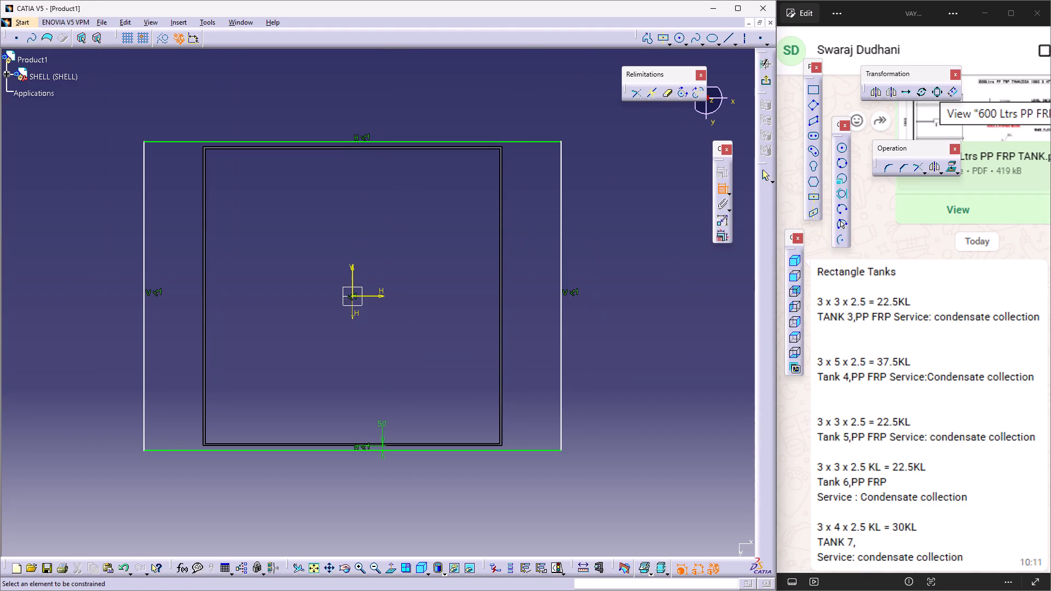
click(504, 316)
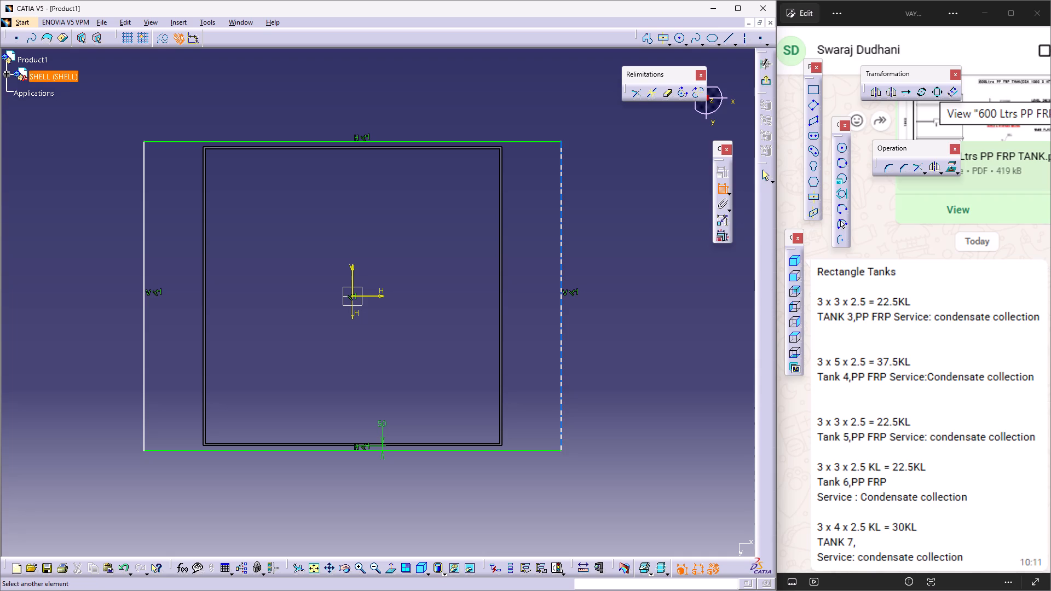
click(563, 352)
triple_click(535, 318)
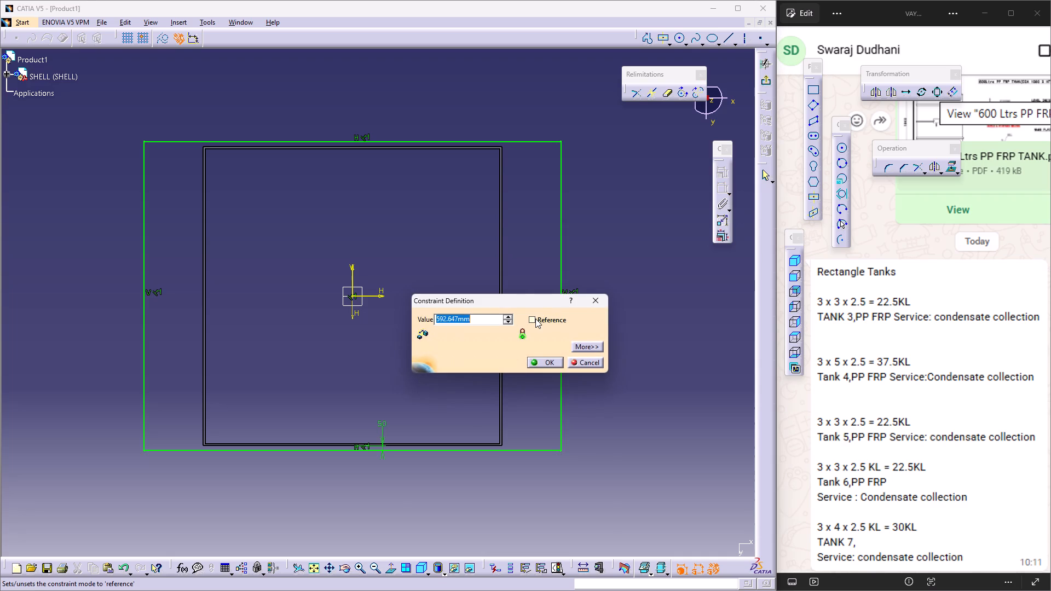
text(50)
key(Return)
scroll(535, 318, up, 2)
middle_drag(395, 312, 491, 288)
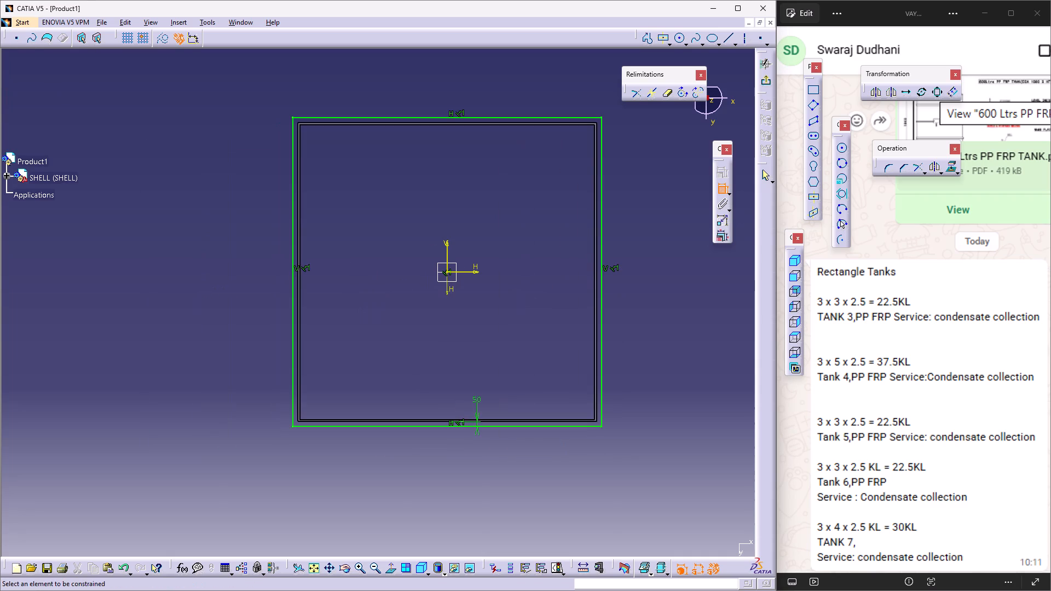
click(760, 83)
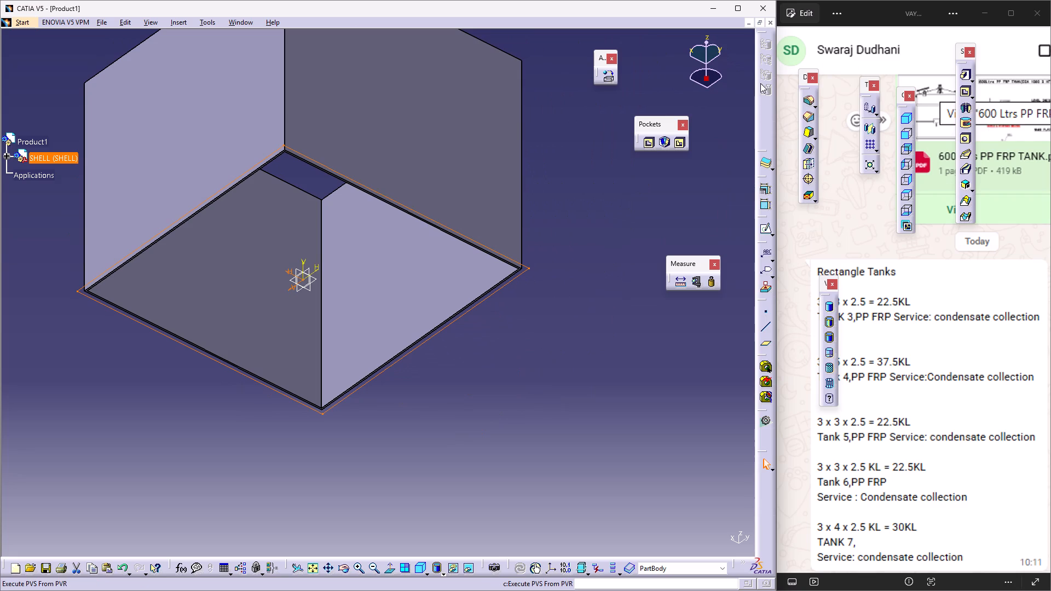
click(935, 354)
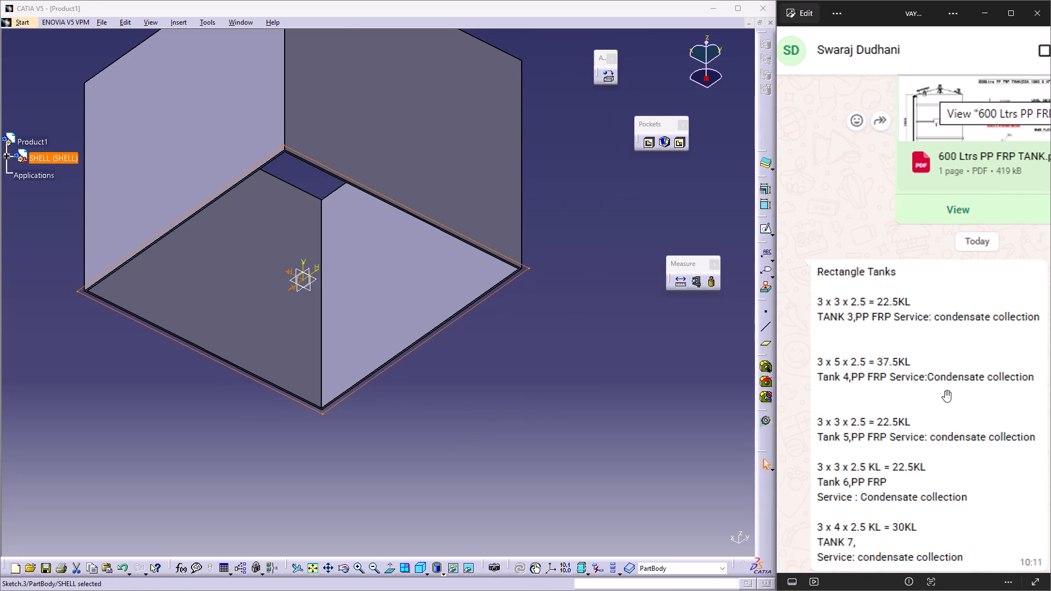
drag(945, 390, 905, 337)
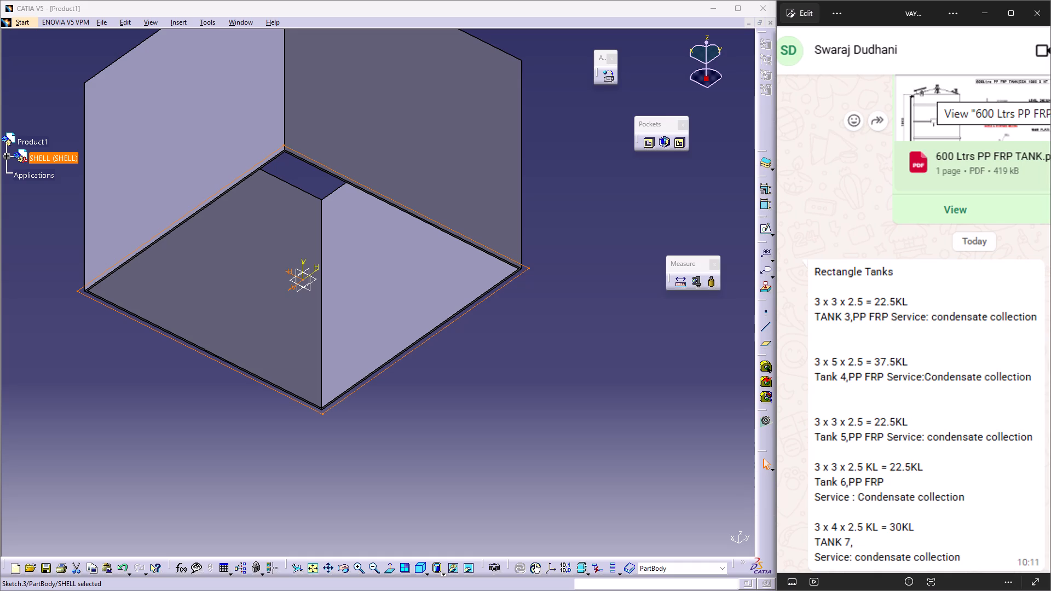
Pad the bottom rectangle sketch 25 mm downward, away from the shell's walls, as the tank's bottom plate.
click(548, 308)
middle_drag(559, 250, 563, 372)
right_drag(558, 252, 559, 375)
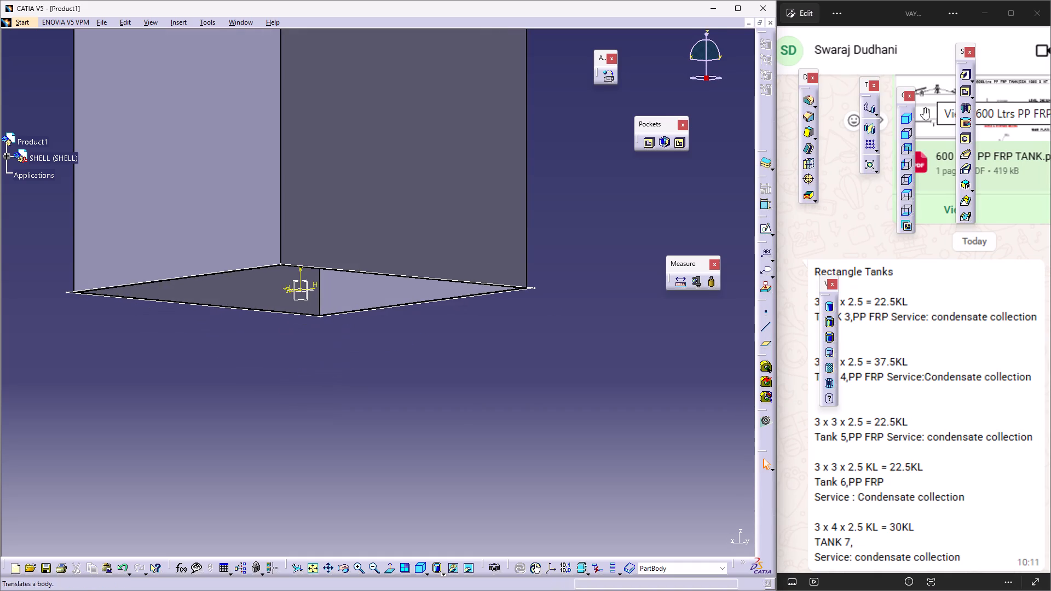
click(961, 73)
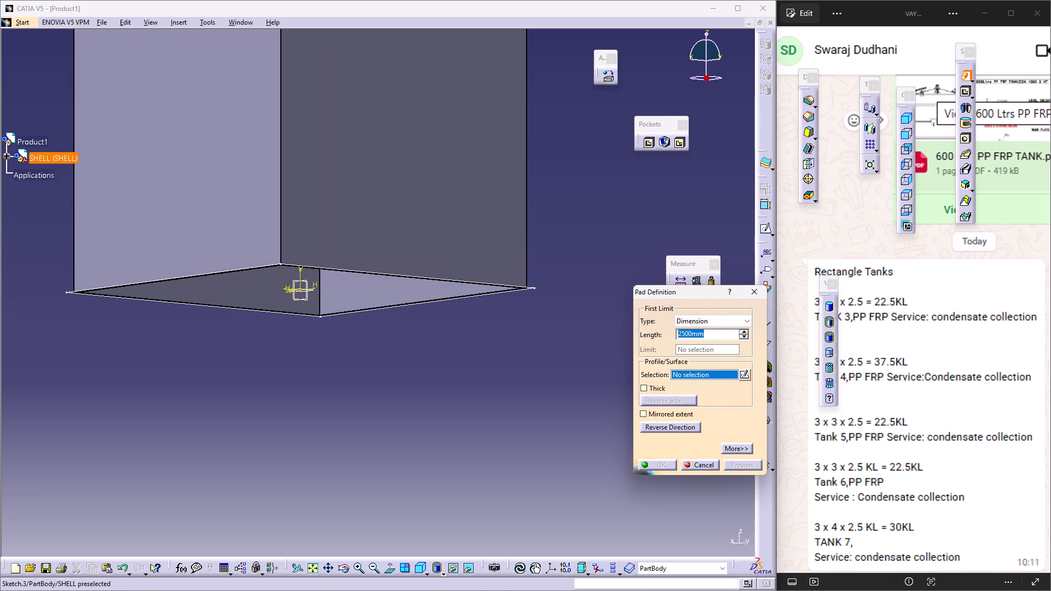
click(530, 289)
middle_drag(545, 314, 503, 402)
right_drag(545, 314, 503, 402)
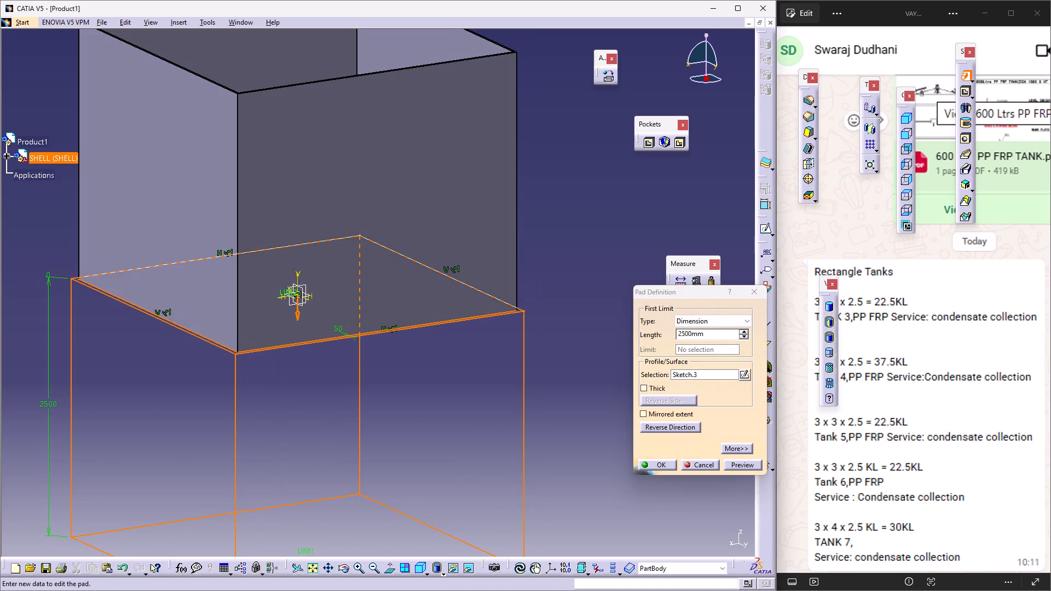
drag(705, 335, 639, 326)
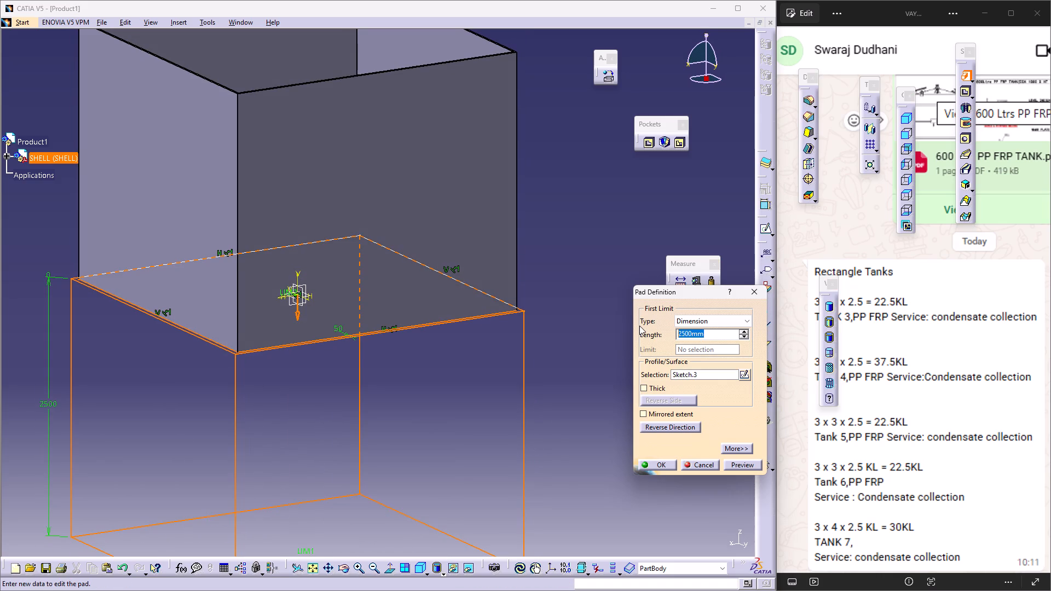
text(25)
click(585, 169)
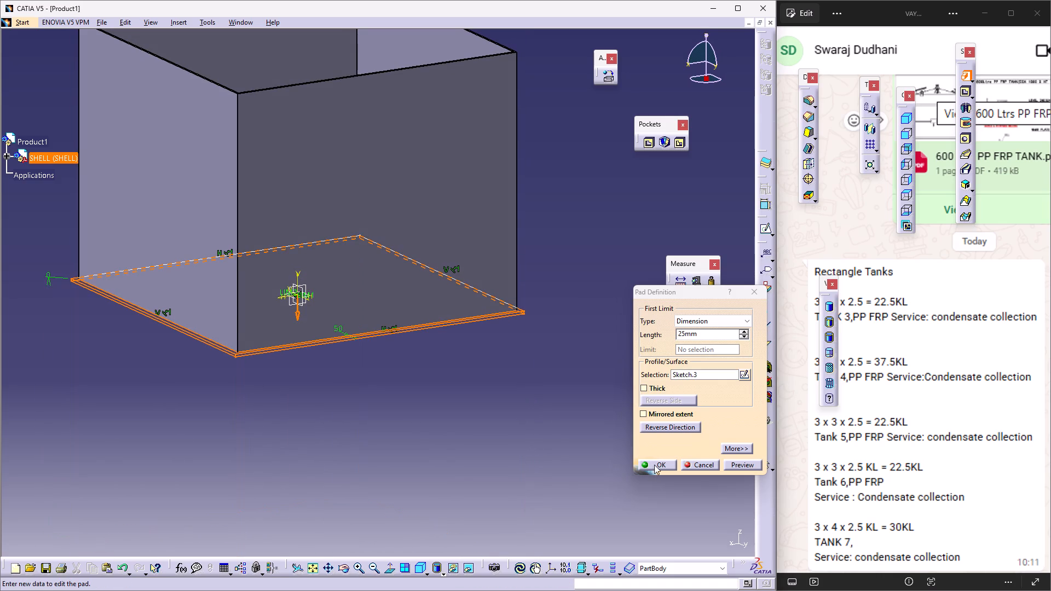
click(652, 460)
Examine the tank from above and around its sides, checking the bottom plate and its projecting rim.
click(531, 410)
middle_drag(467, 350, 640, 454)
right_drag(452, 341, 640, 454)
scroll(443, 312, up, 1)
middle_drag(573, 317, 569, 316)
right_drag(570, 316, 569, 316)
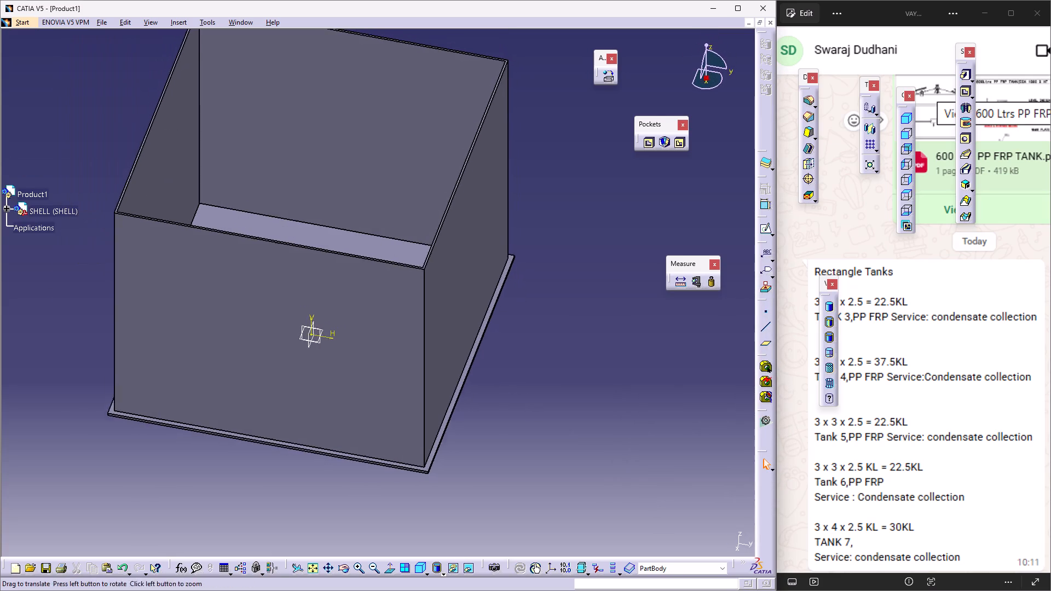
right_drag(569, 316, 404, 346)
middle_drag(569, 316, 434, 301)
right_click(403, 346)
middle_drag(406, 337, 493, 298)
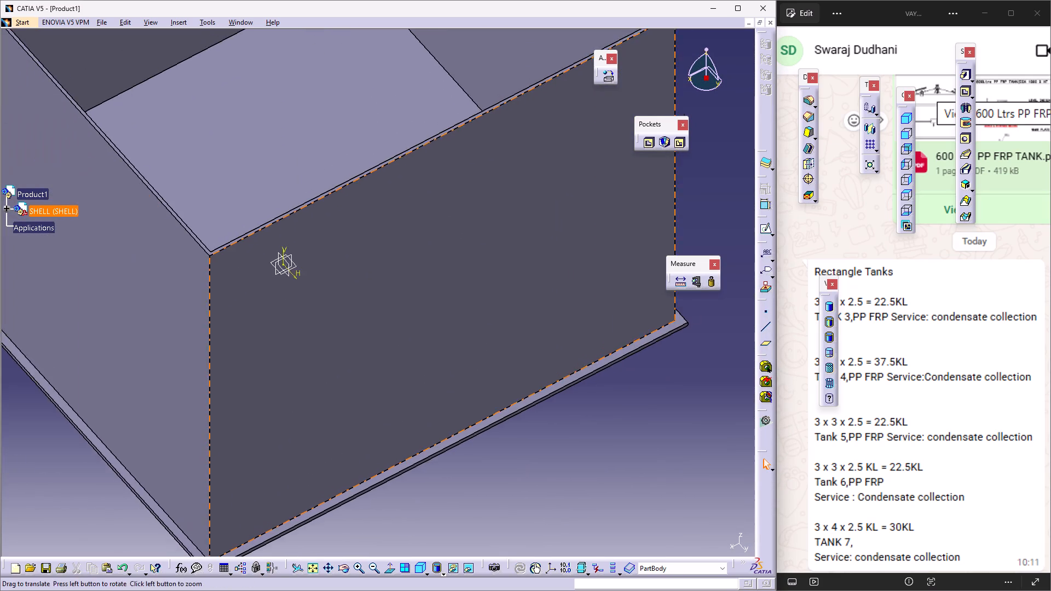
right_click(493, 298)
middle_drag(493, 298, 509, 334)
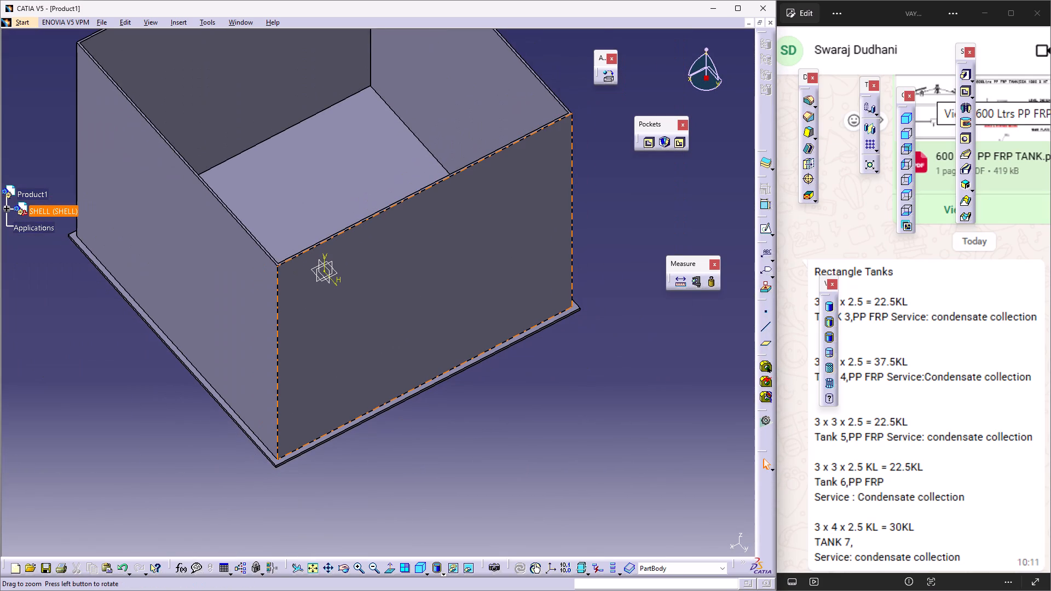
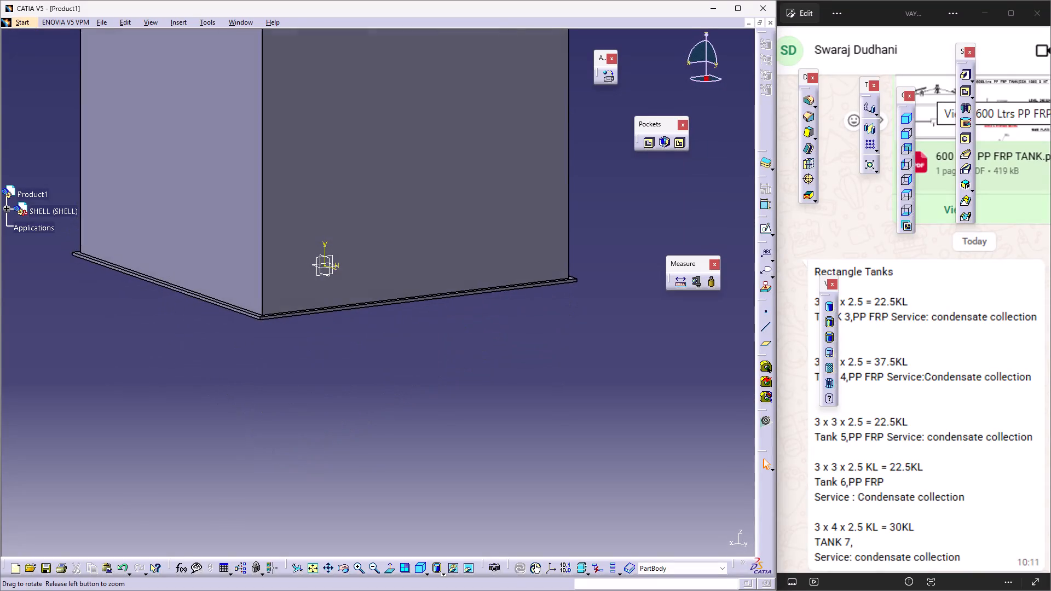
Examine the tank's walls, open top and projecting bottom plate from the sides and above, finishing in the standard isometric view.
middle_drag(455, 230, 534, 353)
middle_drag(533, 343, 477, 289)
right_drag(533, 343, 477, 289)
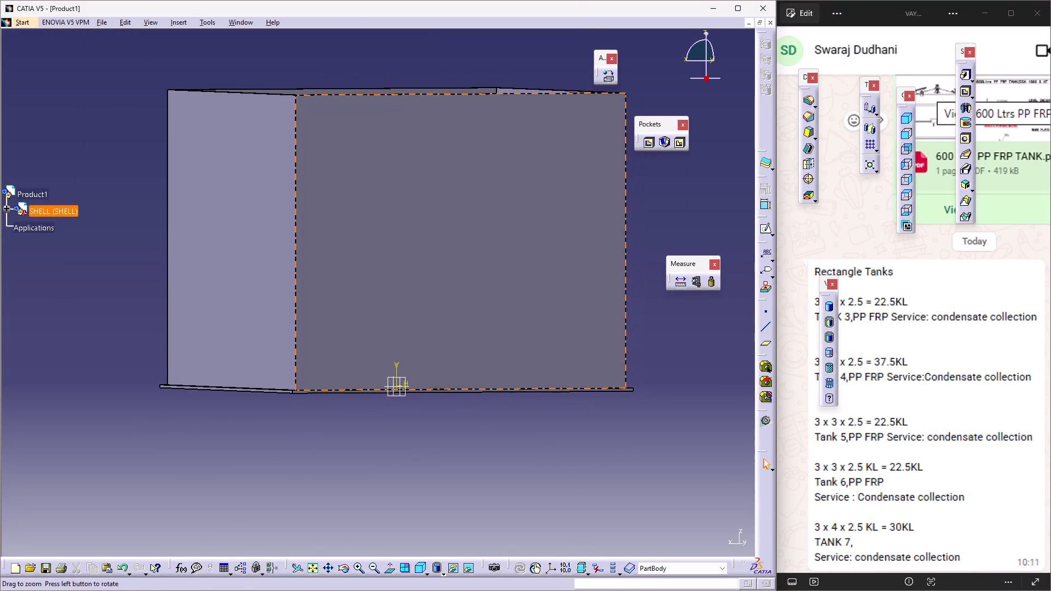
click(929, 336)
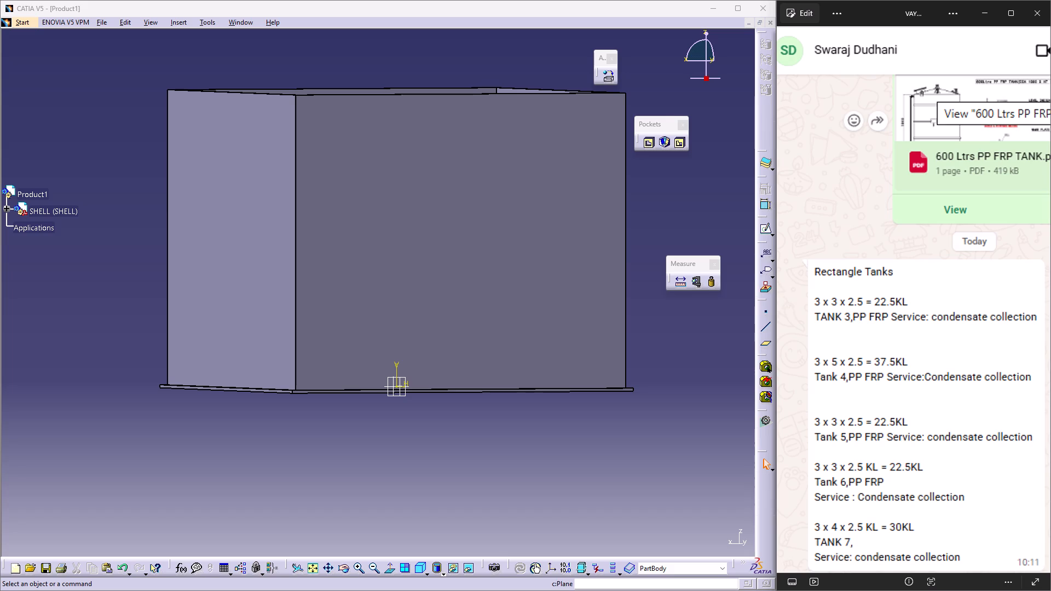
middle_drag(556, 413, 594, 437)
right_drag(555, 413, 594, 437)
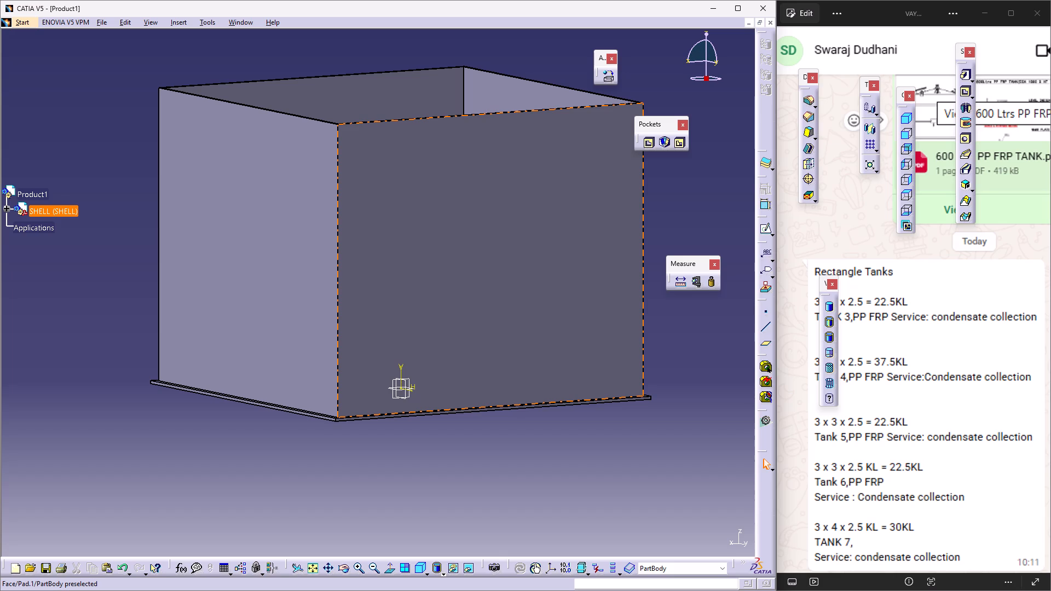
middle_drag(404, 276, 575, 286)
right_drag(403, 276, 575, 286)
middle_drag(575, 286, 575, 286)
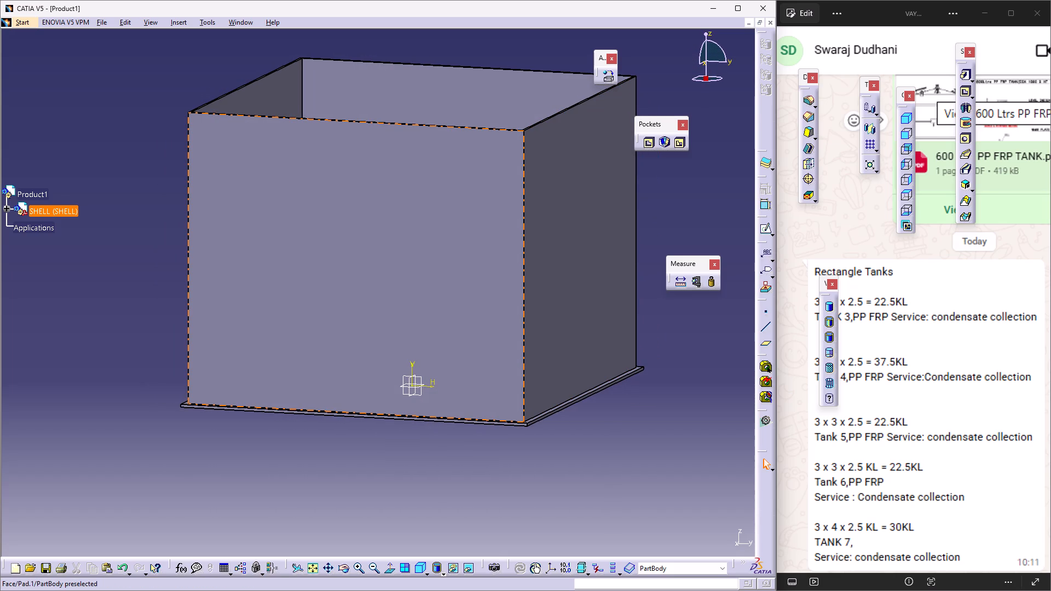
middle_drag(438, 267, 486, 249)
right_drag(428, 263, 486, 249)
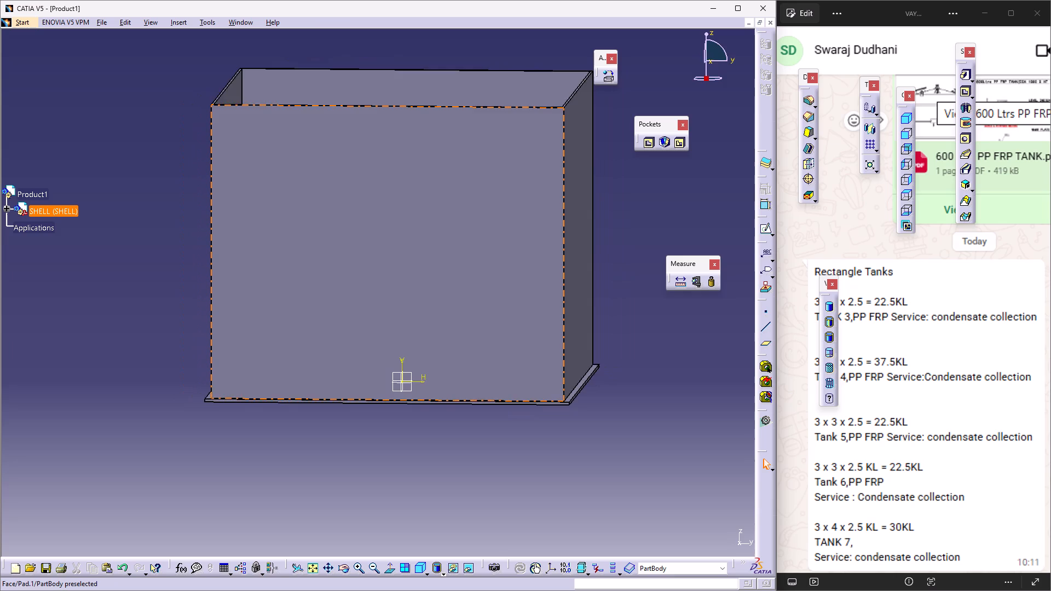
middle_drag(486, 249, 512, 259)
right_drag(486, 249, 513, 259)
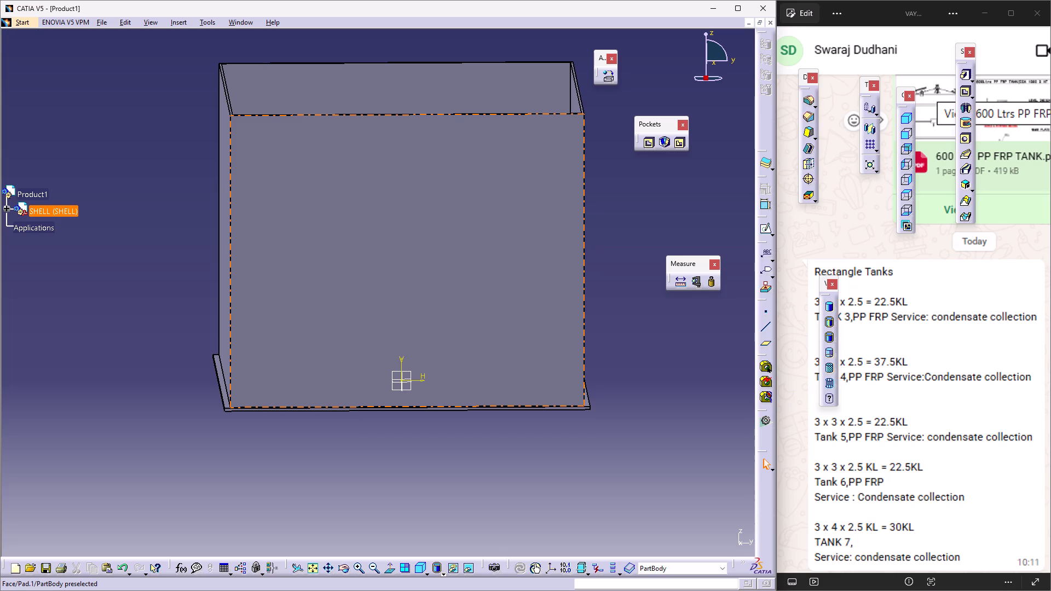
click(637, 220)
middle_drag(639, 227, 285, 268)
right_drag(640, 227, 287, 268)
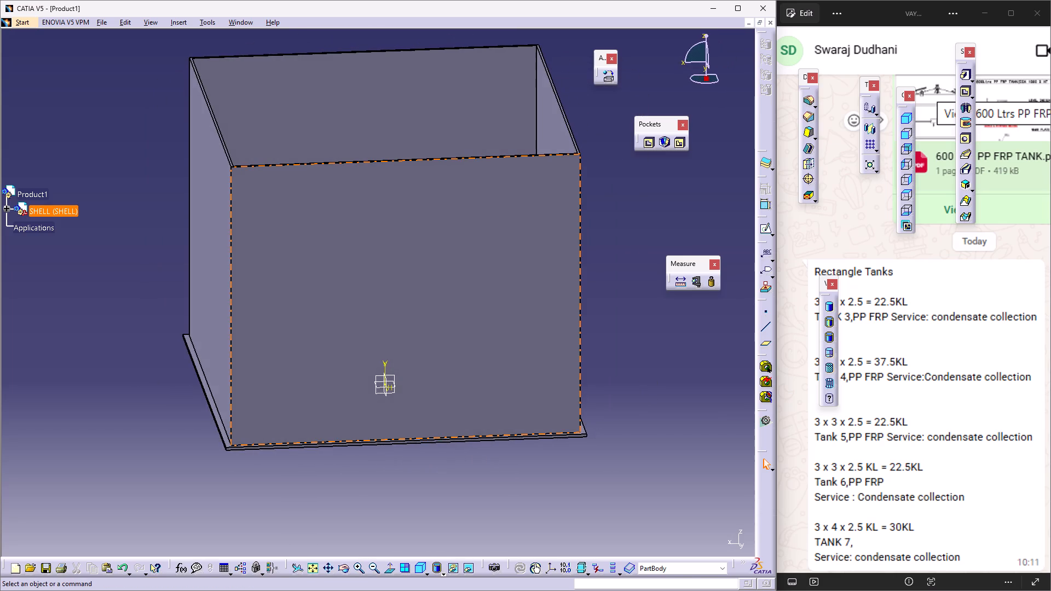
middle_drag(563, 314, 321, 403)
right_drag(549, 335, 322, 403)
middle_drag(434, 390, 475, 229)
middle_drag(322, 360, 540, 383)
right_drag(319, 360, 540, 383)
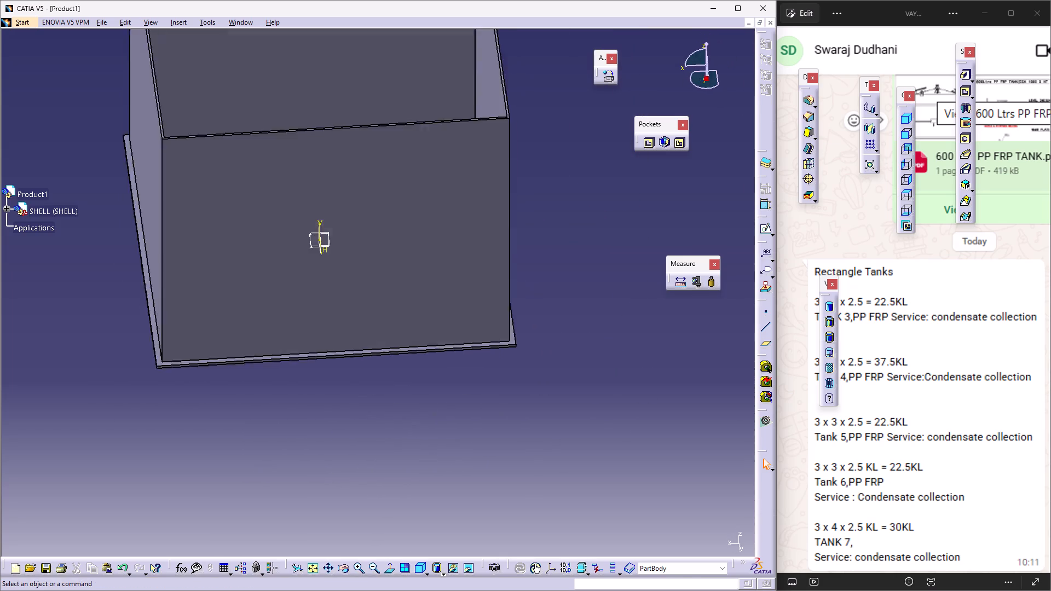
right_drag(540, 383, 587, 369)
middle_drag(540, 383, 592, 366)
middle_drag(327, 344, 525, 375)
right_drag(328, 349, 525, 375)
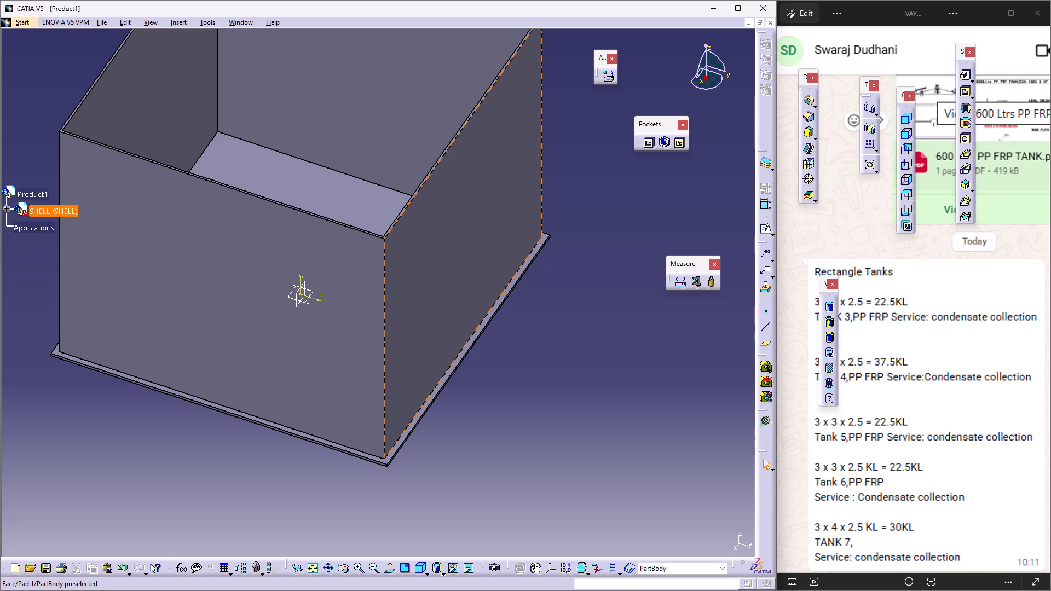
middle_drag(380, 304, 495, 297)
right_click(493, 294)
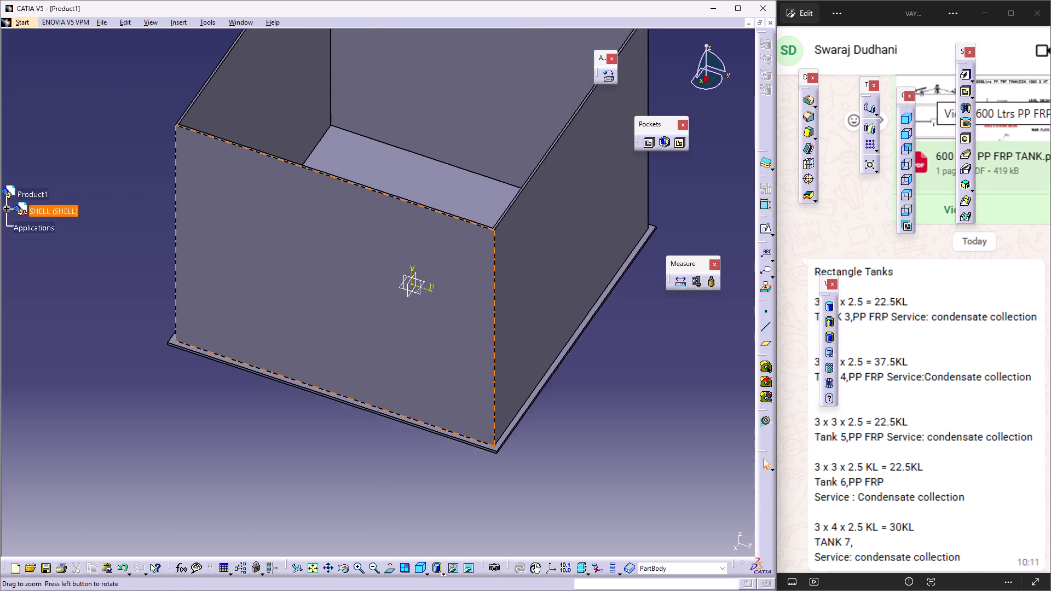
middle_drag(495, 297, 502, 318)
middle_drag(440, 346, 546, 532)
right_drag(440, 346, 546, 532)
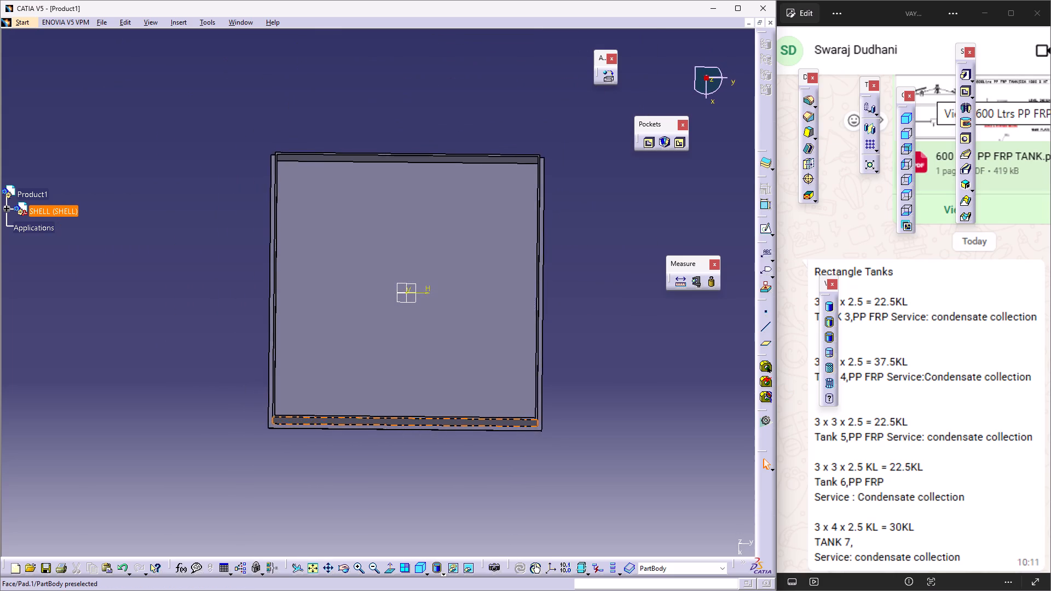
middle_drag(546, 532, 546, 538)
right_drag(546, 532, 545, 536)
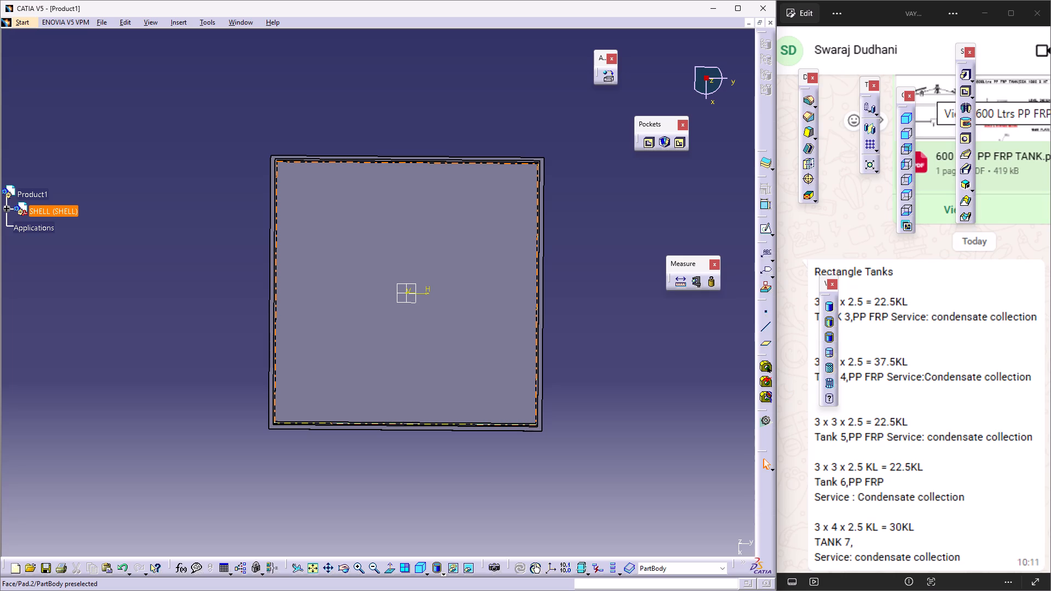
middle_drag(426, 365, 493, 40)
right_drag(426, 366, 493, 40)
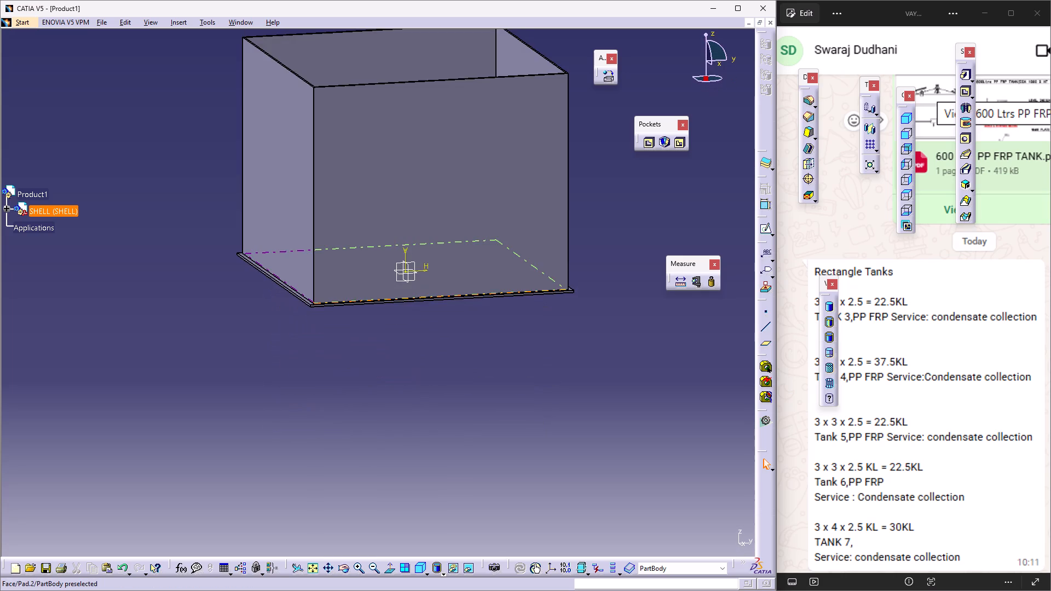
right_drag(493, 40, 505, 42)
middle_drag(493, 40, 505, 42)
click(433, 391)
middle_drag(581, 350, 430, 398)
right_drag(576, 348, 430, 398)
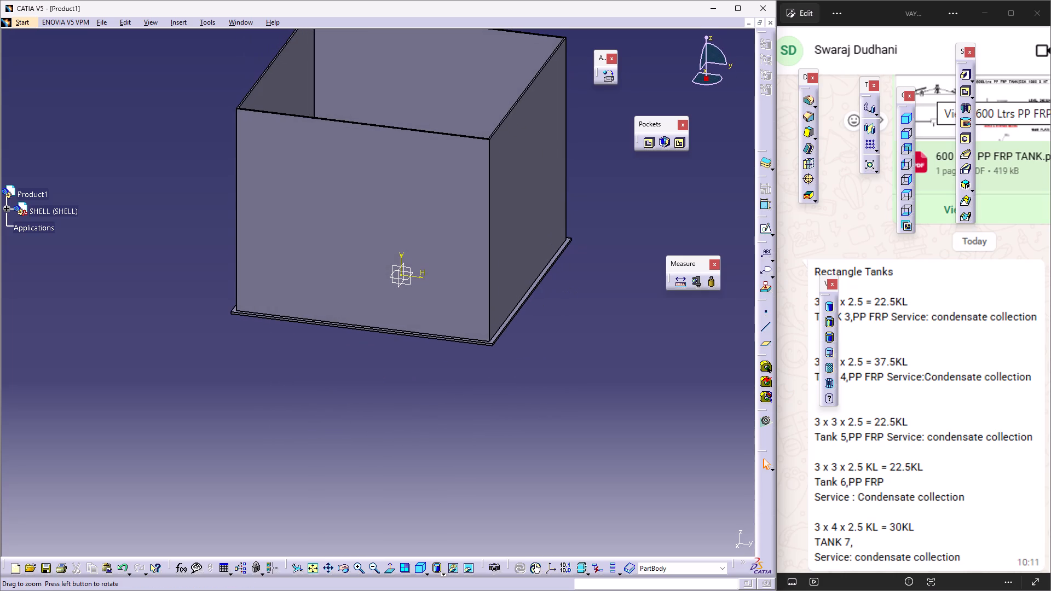
middle_drag(414, 269, 424, 387)
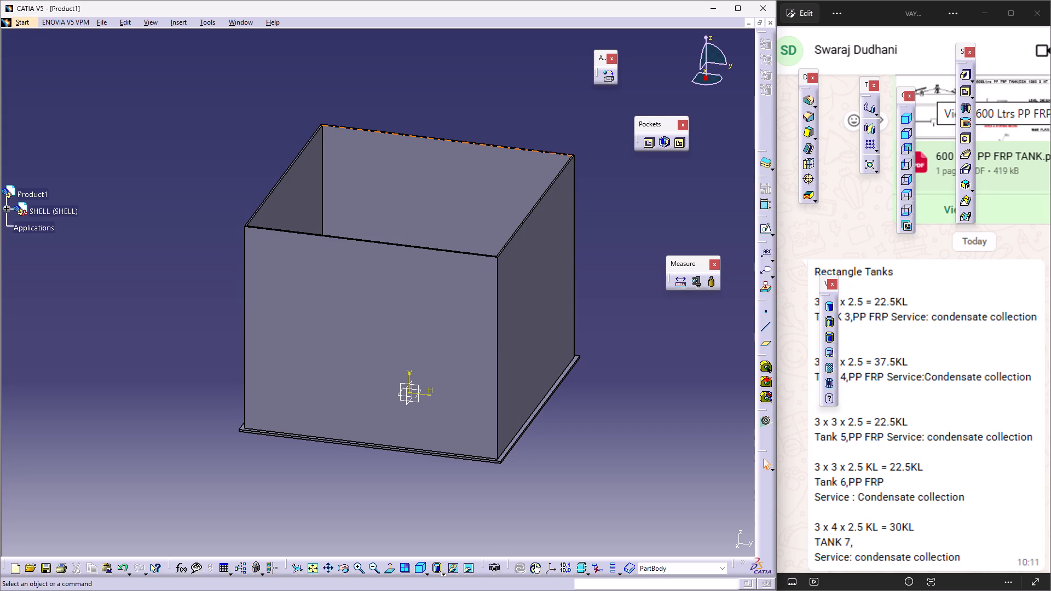
middle_drag(417, 202, 369, 459)
right_drag(416, 202, 369, 459)
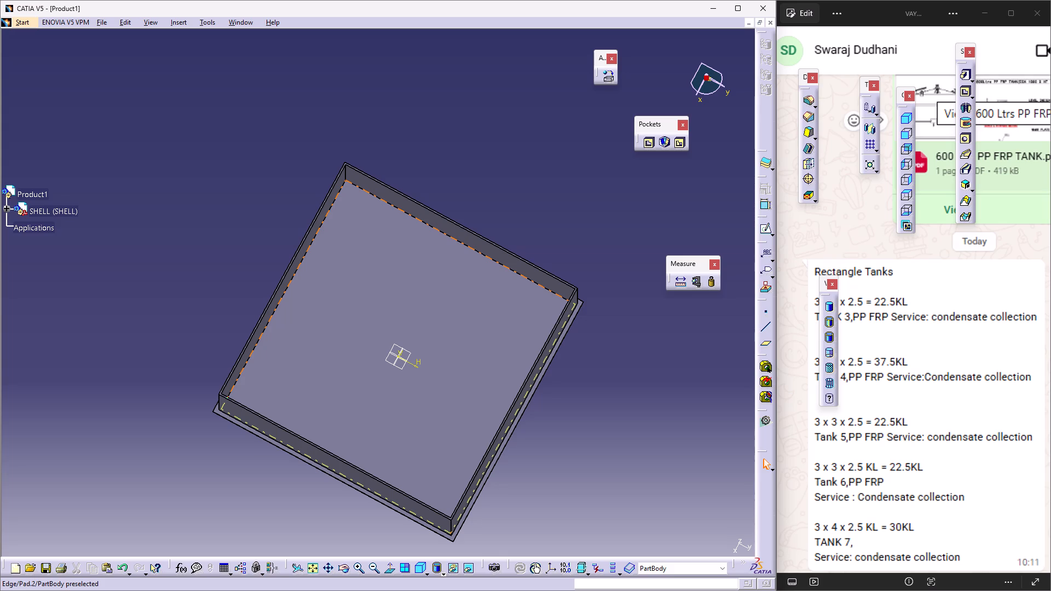
middle_drag(427, 397, 424, 420)
right_drag(421, 397, 424, 420)
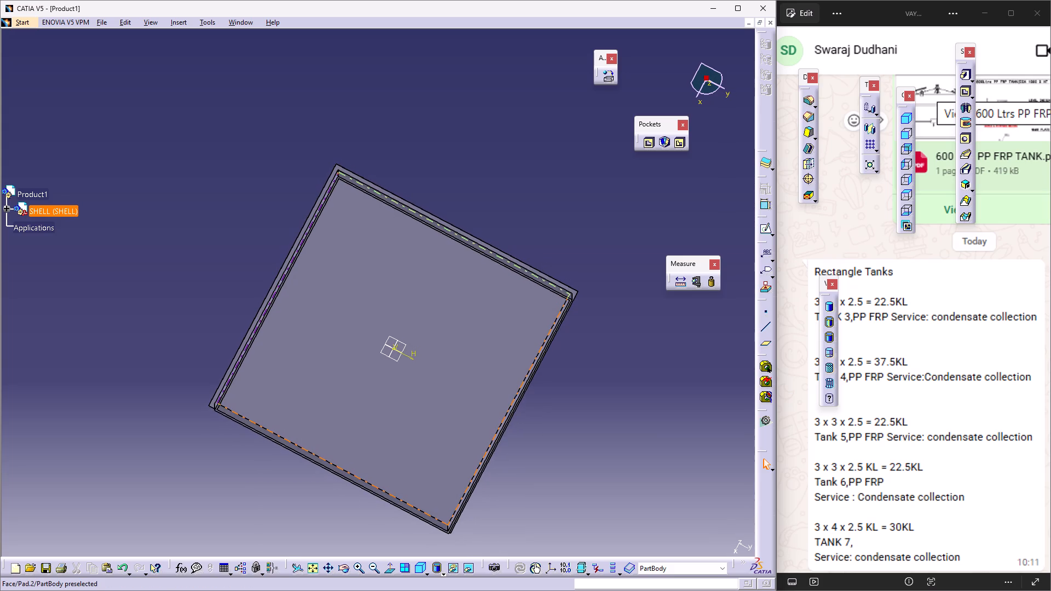
middle_drag(424, 420, 424, 420)
right_drag(424, 420, 424, 420)
click(545, 206)
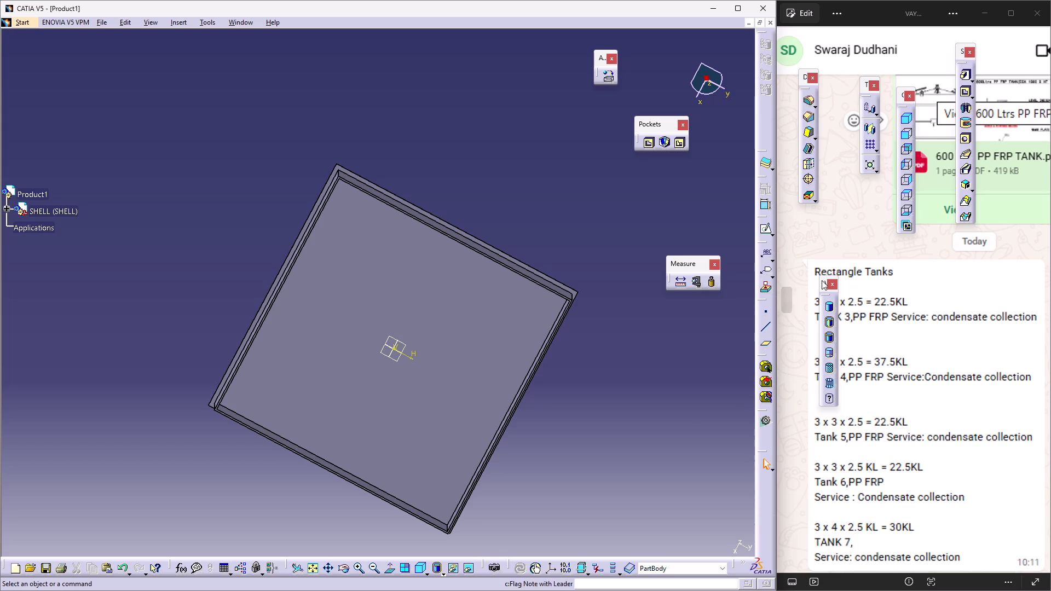
click(905, 124)
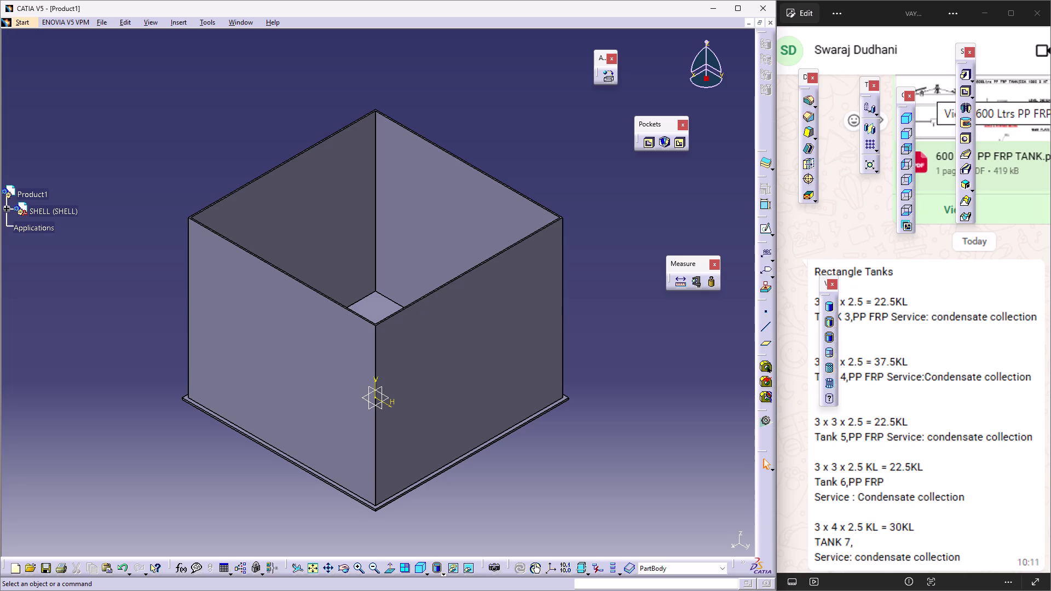
Examine the tank's interior and a close-up of the corner where the bottom plate's rim meets the shell walls.
middle_drag(454, 346, 601, 228)
right_drag(444, 333, 601, 228)
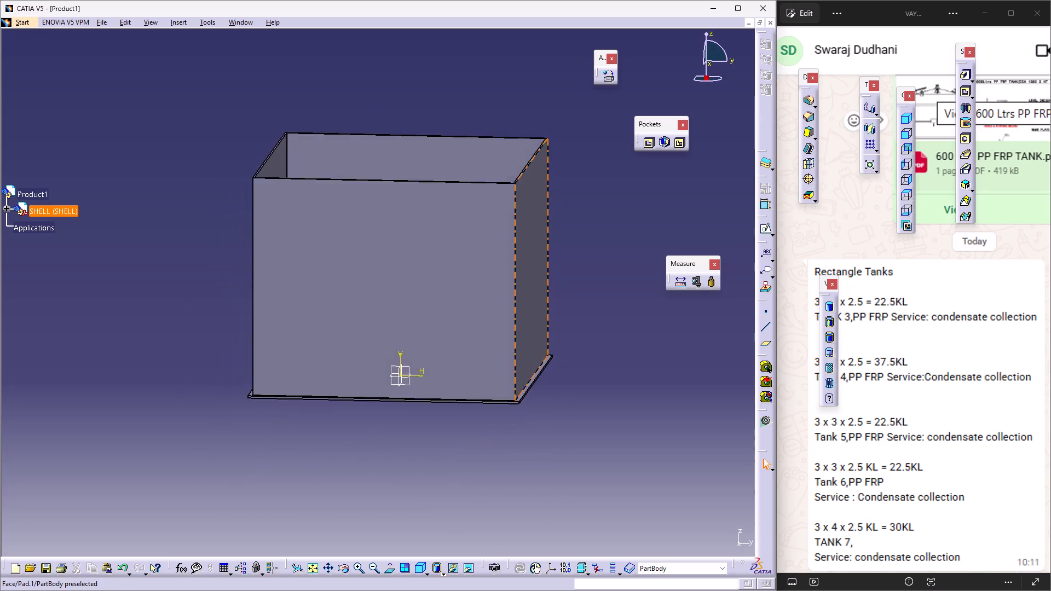
right_drag(601, 228, 463, 279)
middle_drag(601, 228, 462, 279)
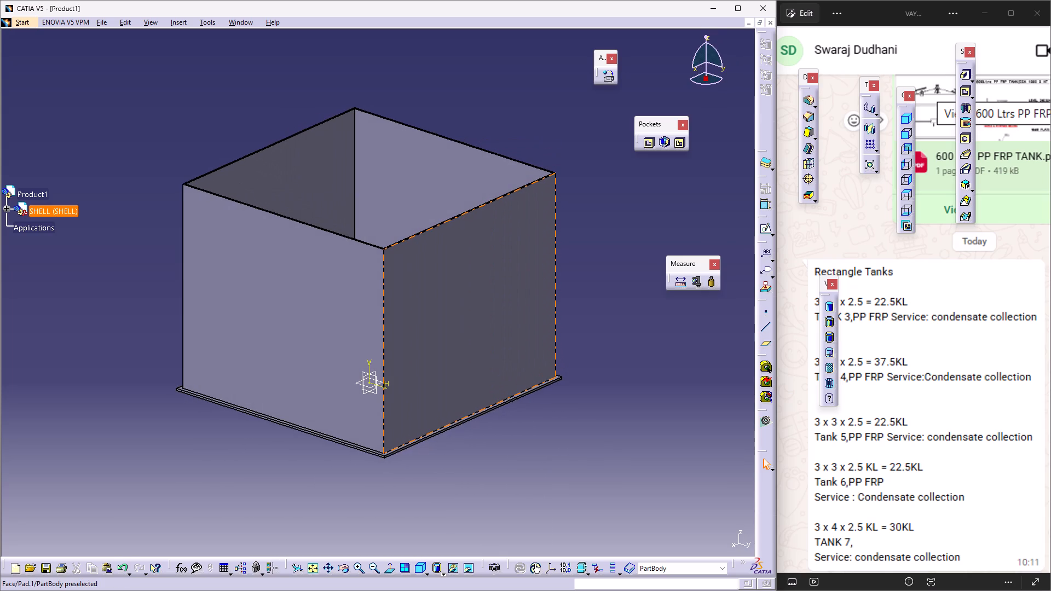
double_click(582, 245)
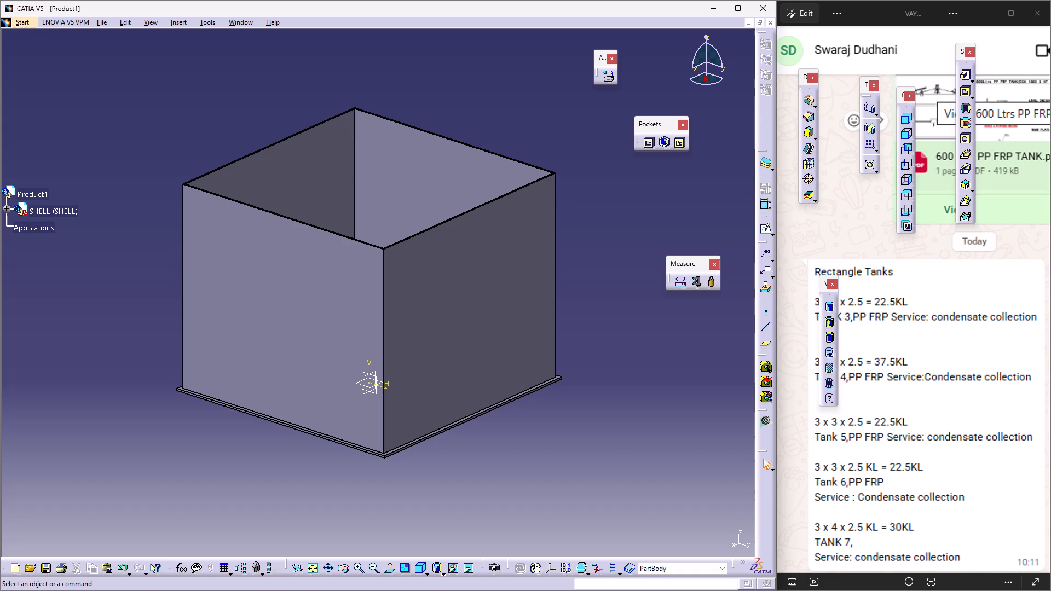
middle_drag(438, 280, 571, 357)
right_drag(436, 282, 571, 357)
middle_drag(569, 317, 563, 184)
middle_drag(574, 239, 468, 328)
right_drag(574, 239, 468, 327)
double_click(566, 309)
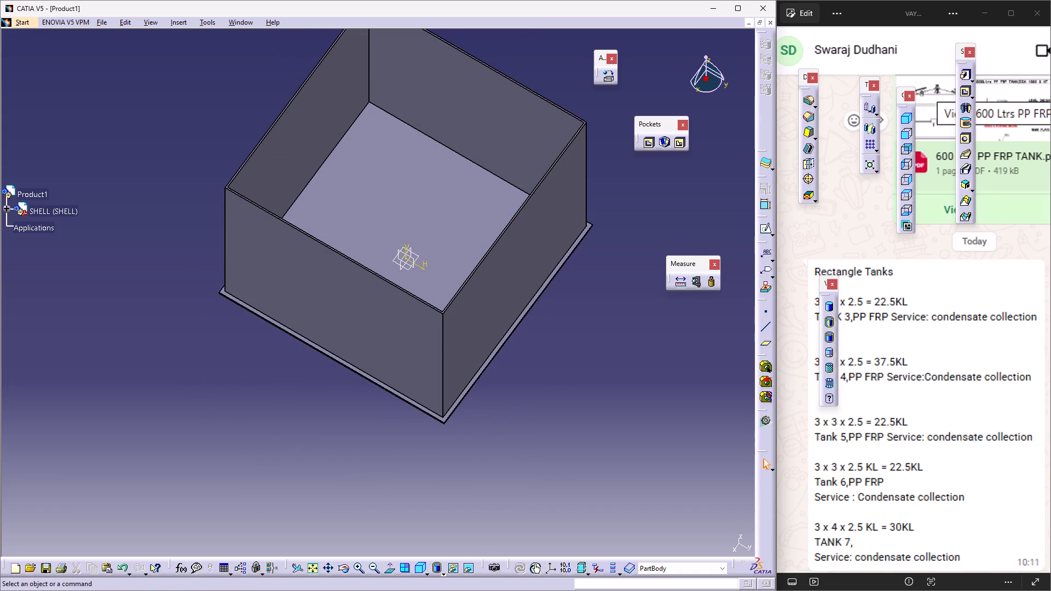
middle_drag(479, 360, 478, 373)
right_drag(476, 359, 487, 376)
right_click(480, 373)
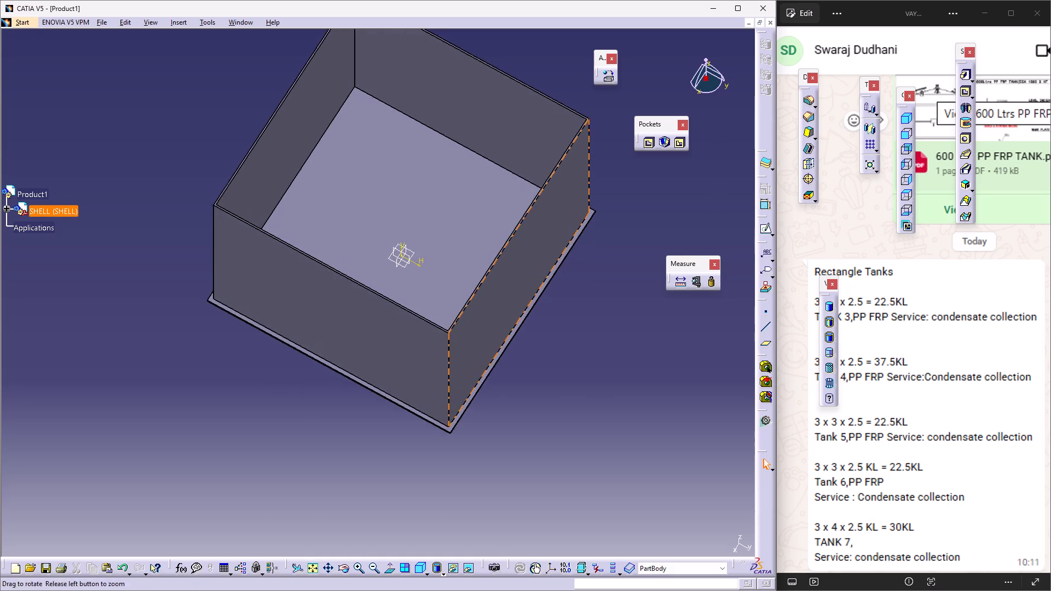
middle_drag(478, 373, 479, 325)
middle_drag(505, 386, 500, 231)
middle_drag(565, 330, 487, 49)
right_drag(565, 331, 487, 49)
middle_drag(534, 252, 430, 264)
right_drag(528, 260, 437, 334)
right_drag(437, 334, 433, 327)
middle_drag(434, 274, 434, 370)
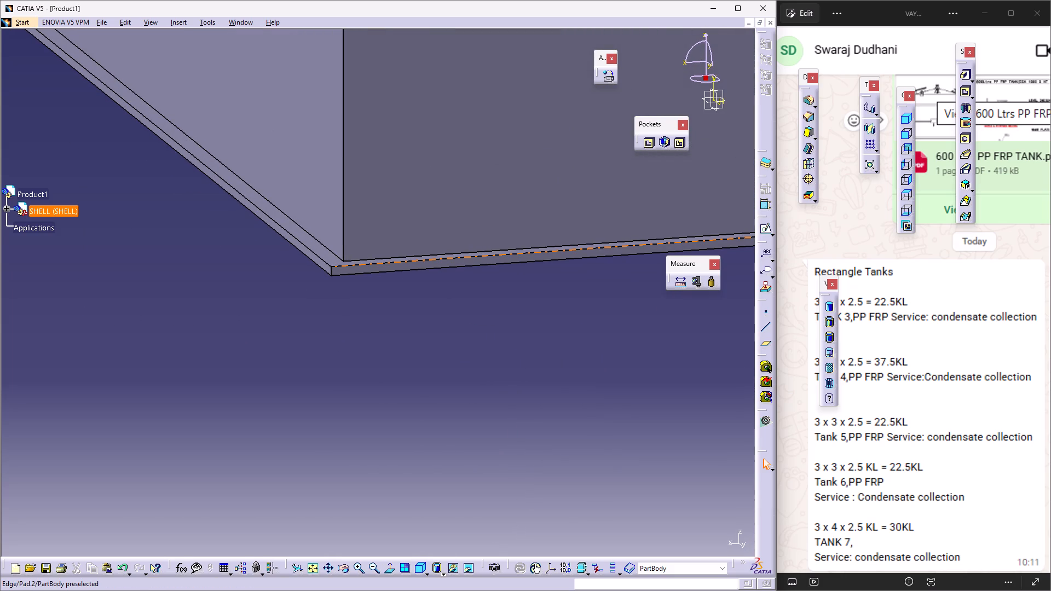
Check the bottom plate's pad definition without changing it.
click(434, 258)
double_click(435, 258)
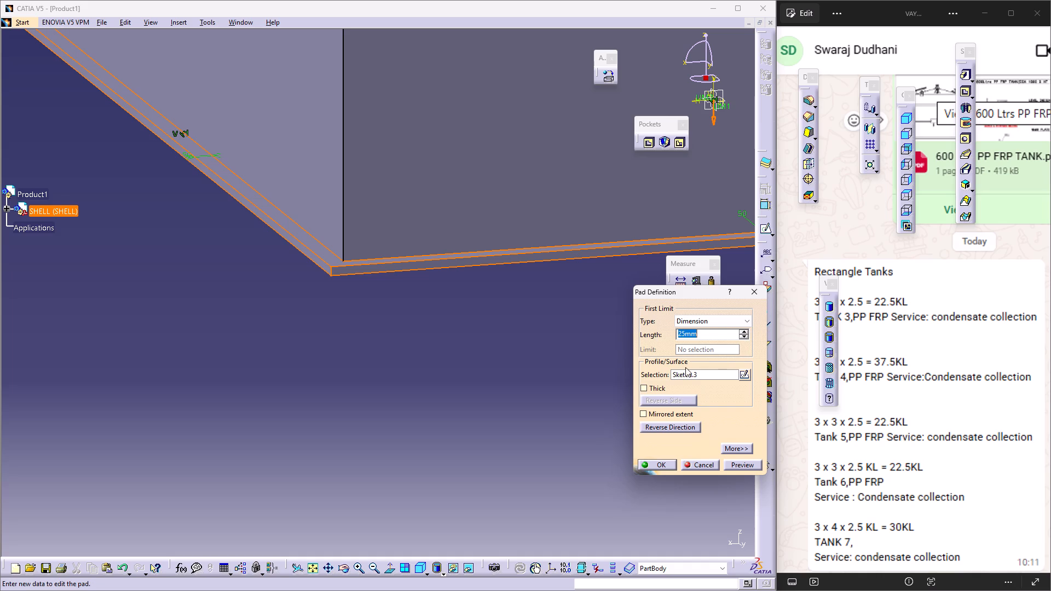
click(752, 294)
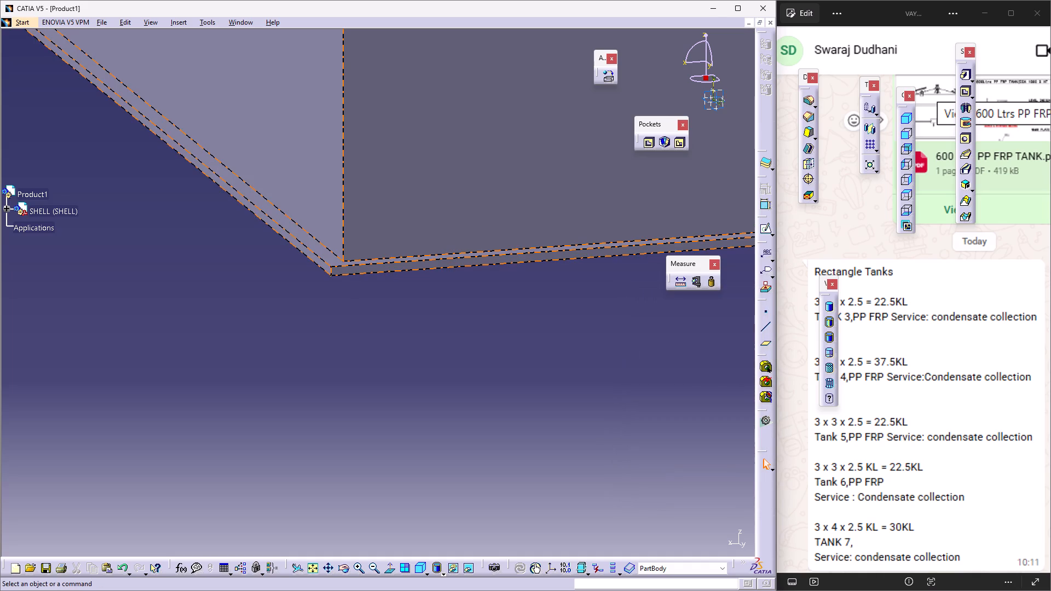
Delete the bottom plate's pad, Pad.2, from the SHELL part's PartBody along with its aggregated elements.
click(6, 209)
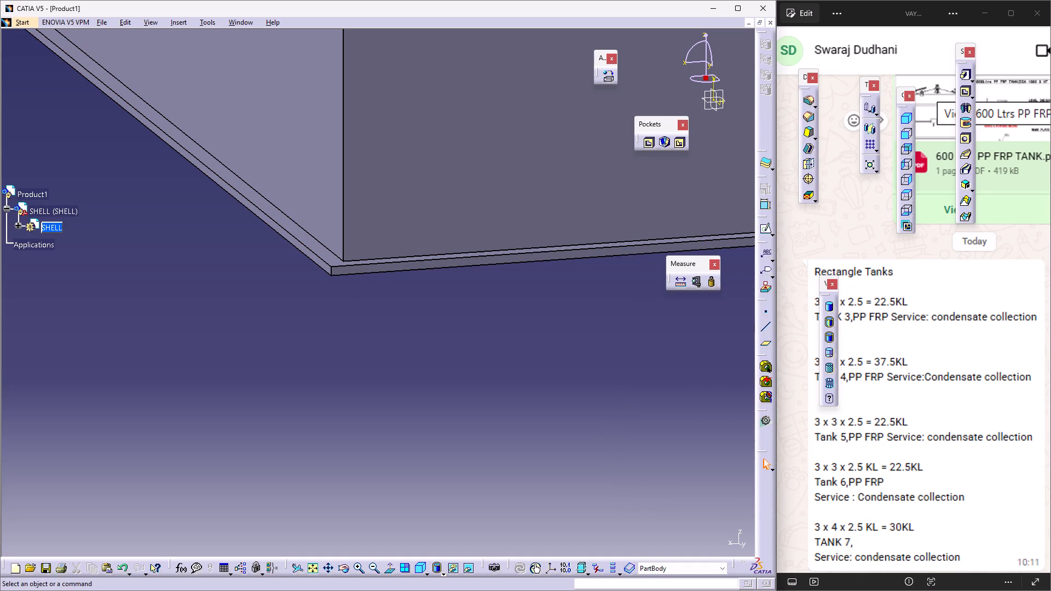
drag(5, 235, 48, 229)
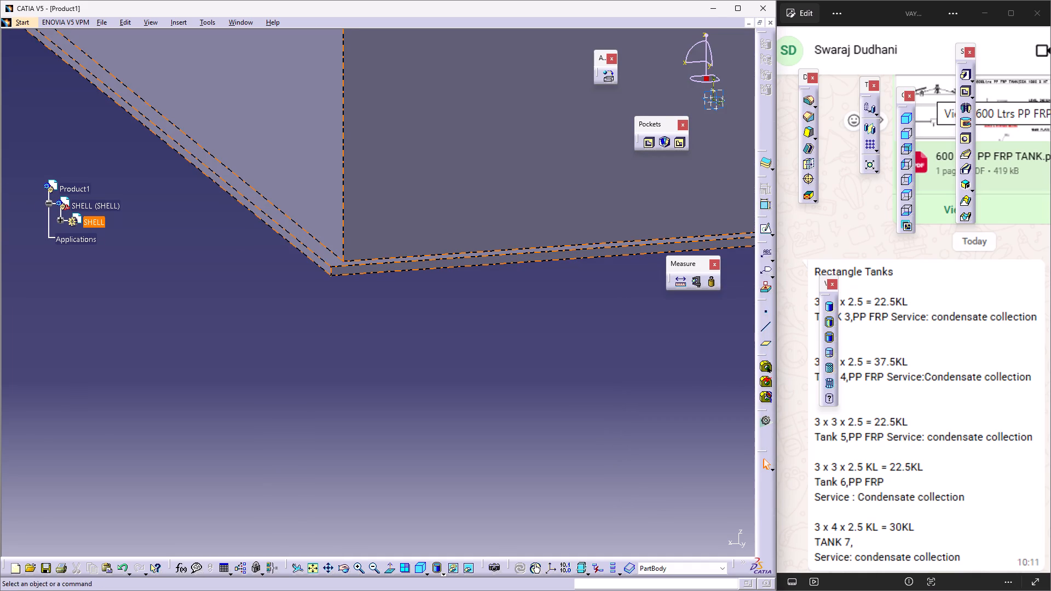
click(59, 221)
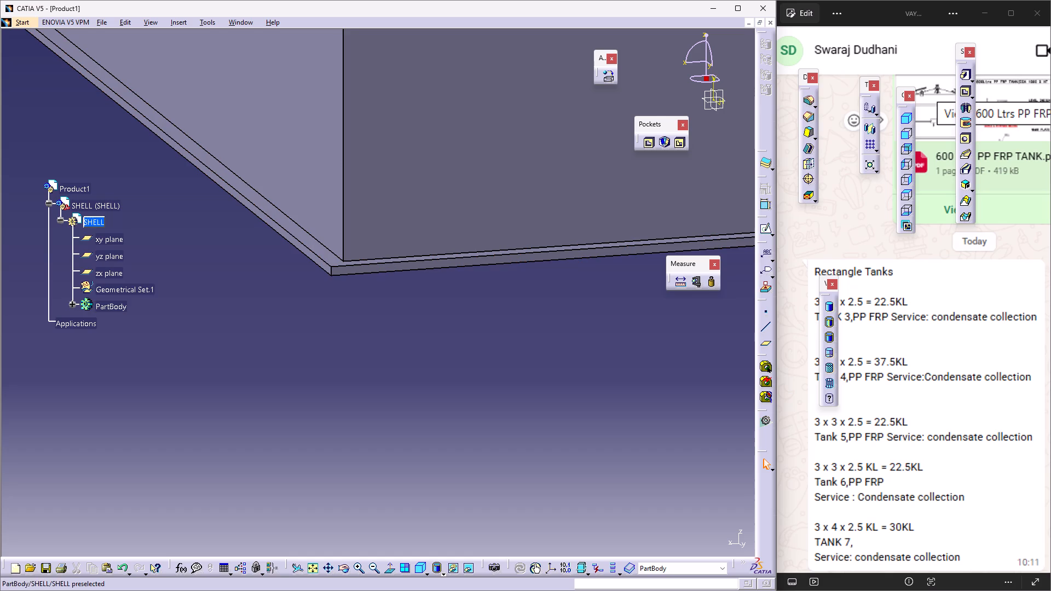
click(74, 304)
right_click(117, 355)
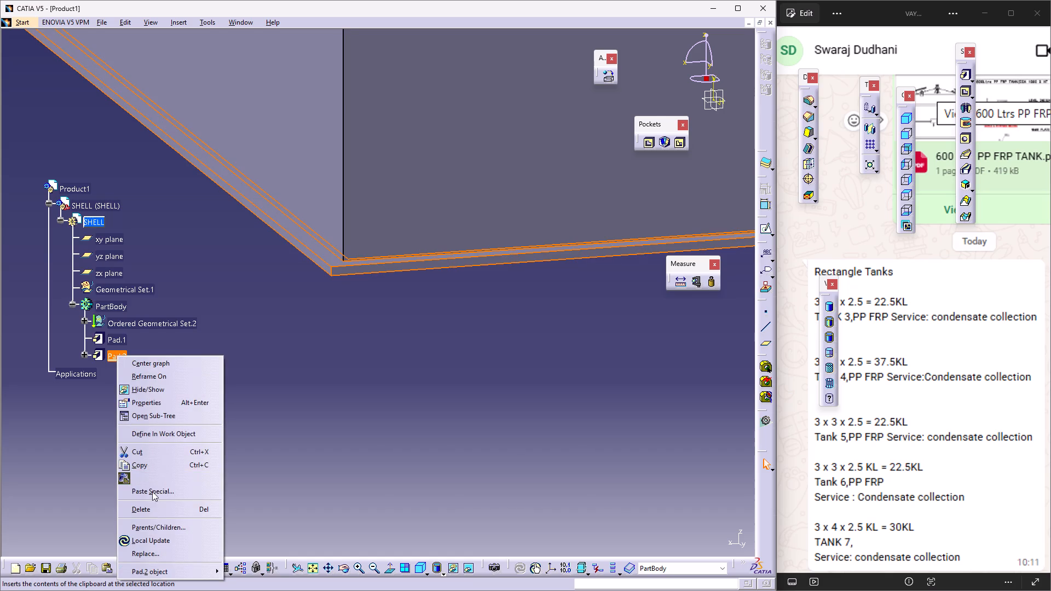
click(153, 510)
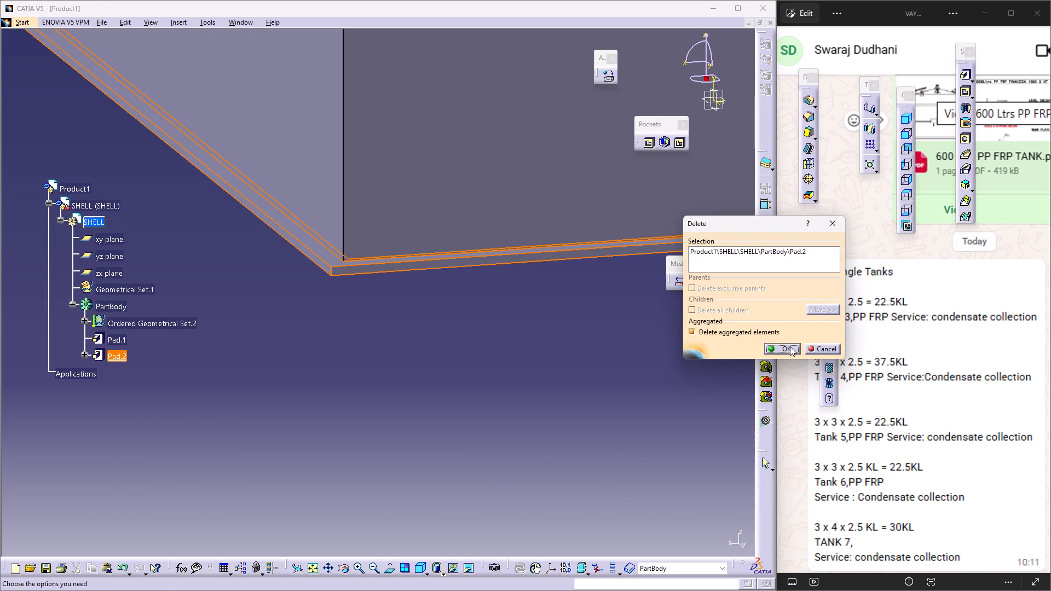
click(790, 346)
Turn off the Thick option in the shell's pad definition to make the pad a solid block.
double_click(556, 156)
middle_drag(528, 165, 420, 315)
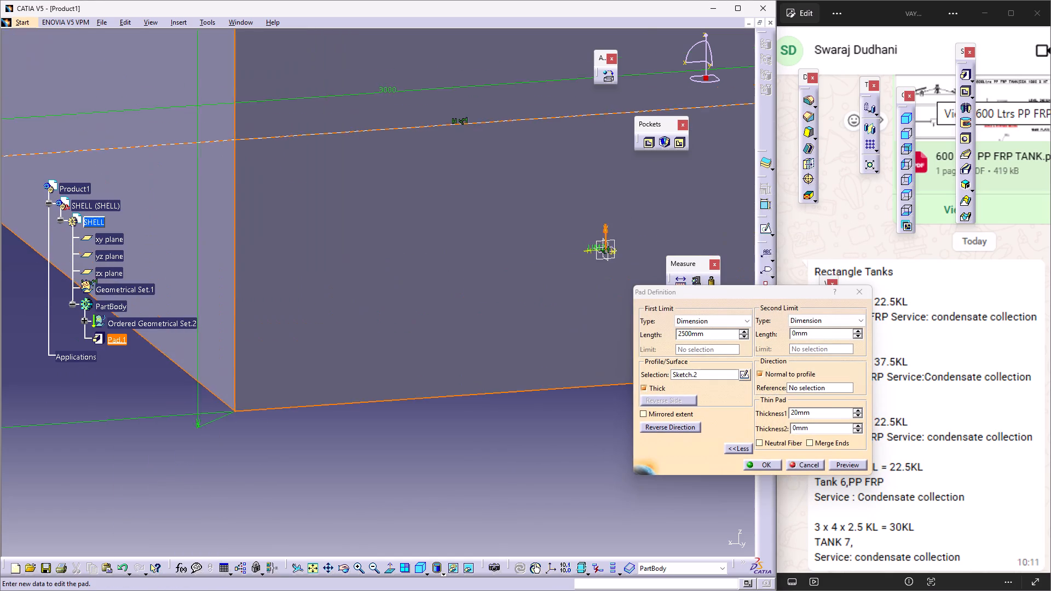
middle_drag(420, 315, 433, 432)
right_click(420, 315)
middle_drag(445, 220, 425, 382)
right_drag(446, 219, 425, 382)
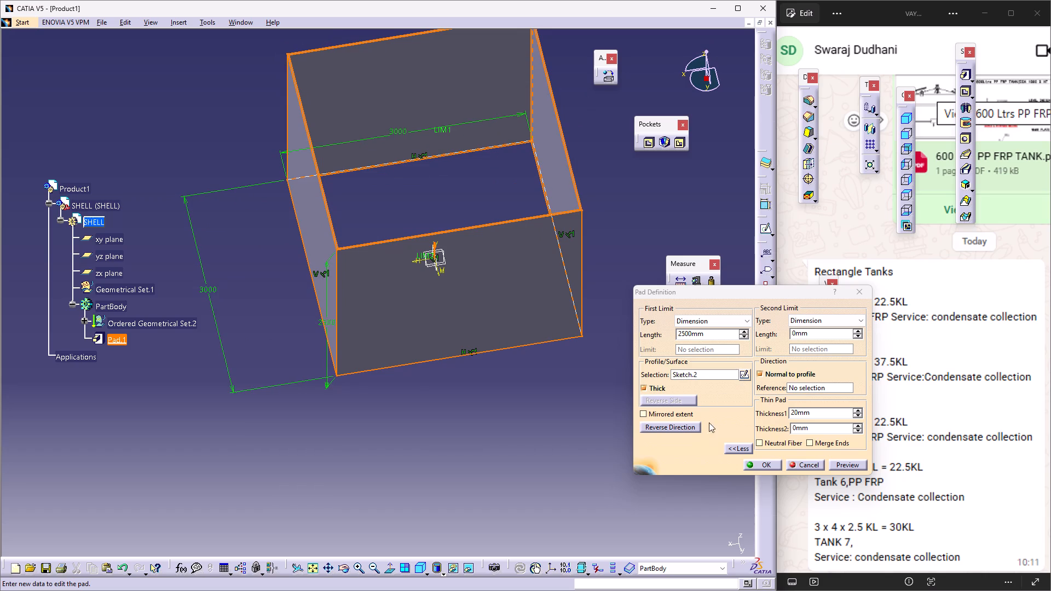
click(655, 387)
click(771, 462)
click(631, 455)
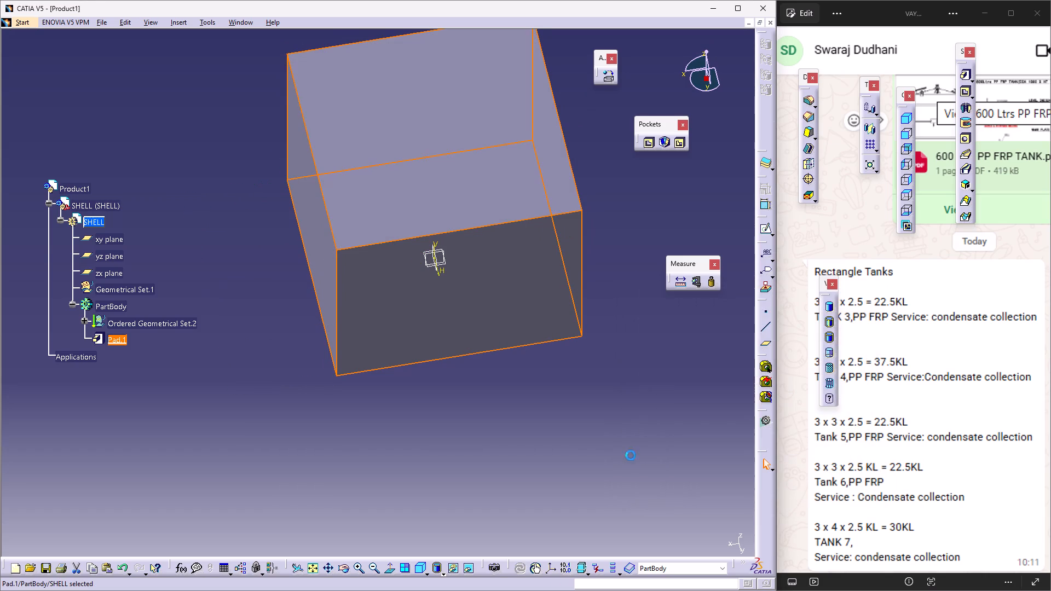
Start a sketch on the SHELL part's xy plane, at the bottom of the solid block.
middle_drag(579, 443, 592, 311)
right_drag(575, 442, 592, 311)
scroll(574, 438, up, 1)
middle_drag(605, 351, 605, 445)
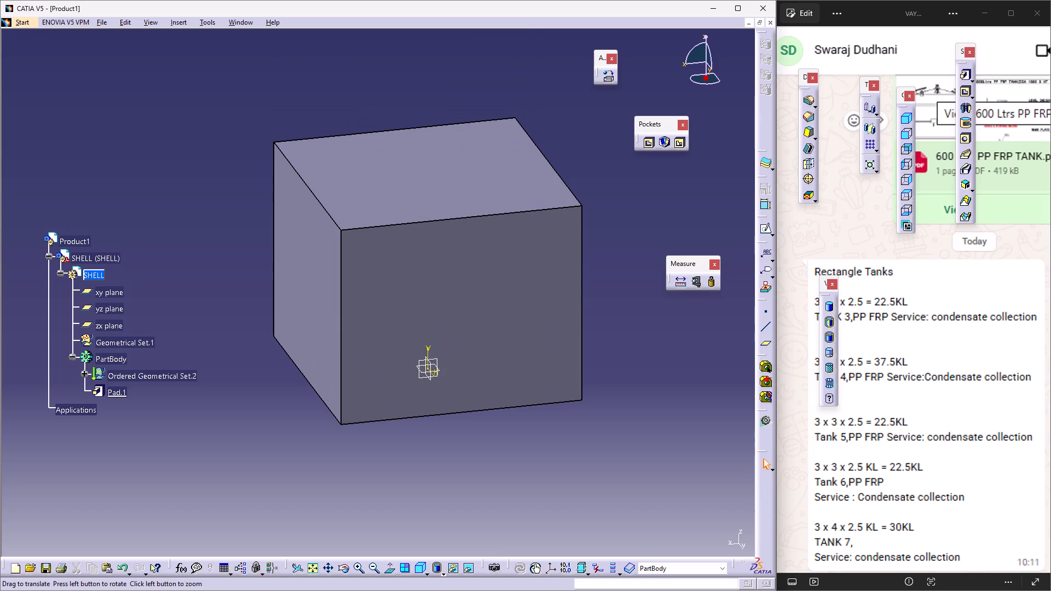
click(651, 368)
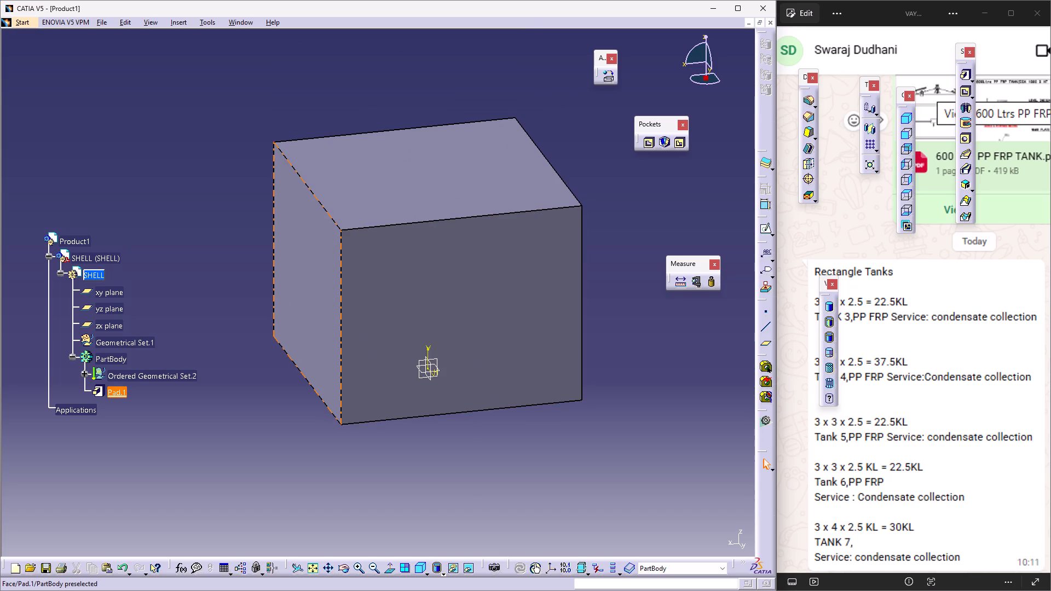
middle_drag(460, 379, 485, 239)
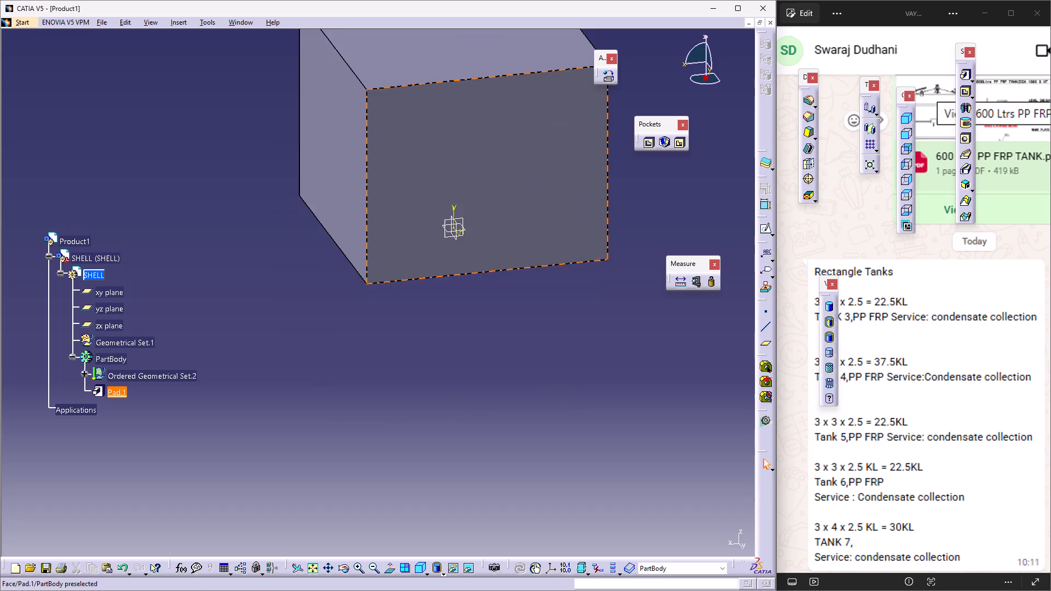
middle_drag(485, 239, 531, 211)
right_drag(486, 221, 531, 211)
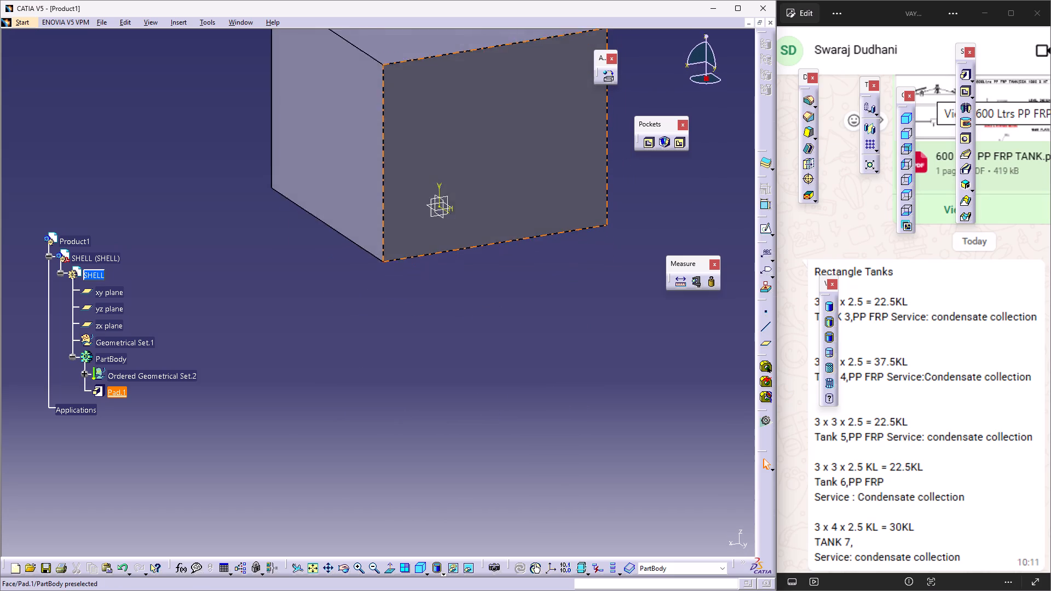
right_drag(531, 211, 492, 135)
middle_drag(531, 211, 492, 135)
click(548, 442)
middle_drag(540, 309, 471, 282)
right_drag(535, 309, 471, 327)
right_click(467, 327)
middle_drag(474, 279, 545, 324)
right_drag(481, 297, 541, 325)
scroll(551, 323, up, 1)
middle_drag(556, 325, 479, 397)
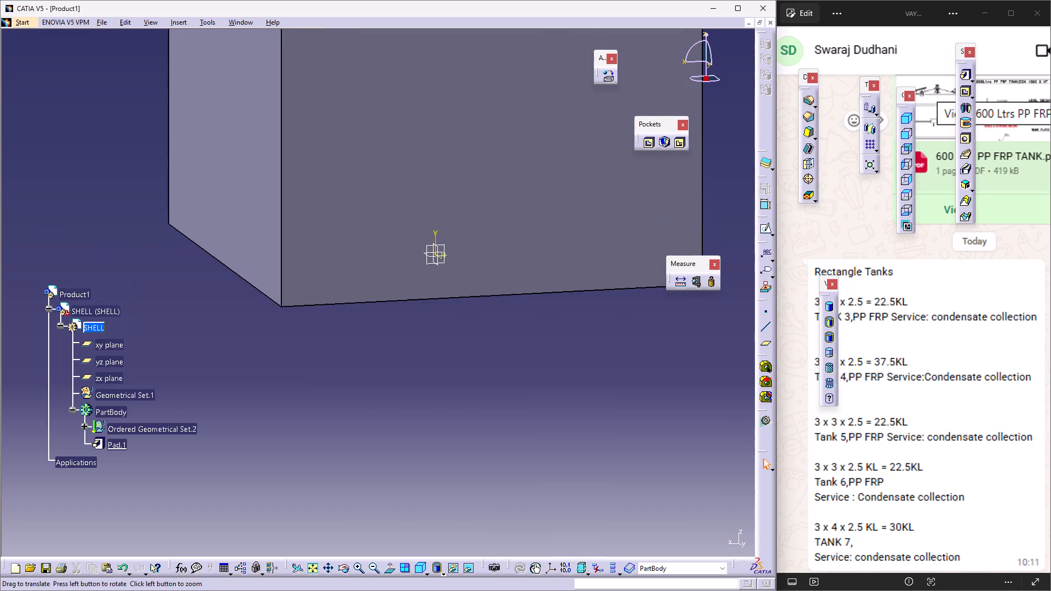
middle_drag(479, 397, 478, 397)
click(430, 255)
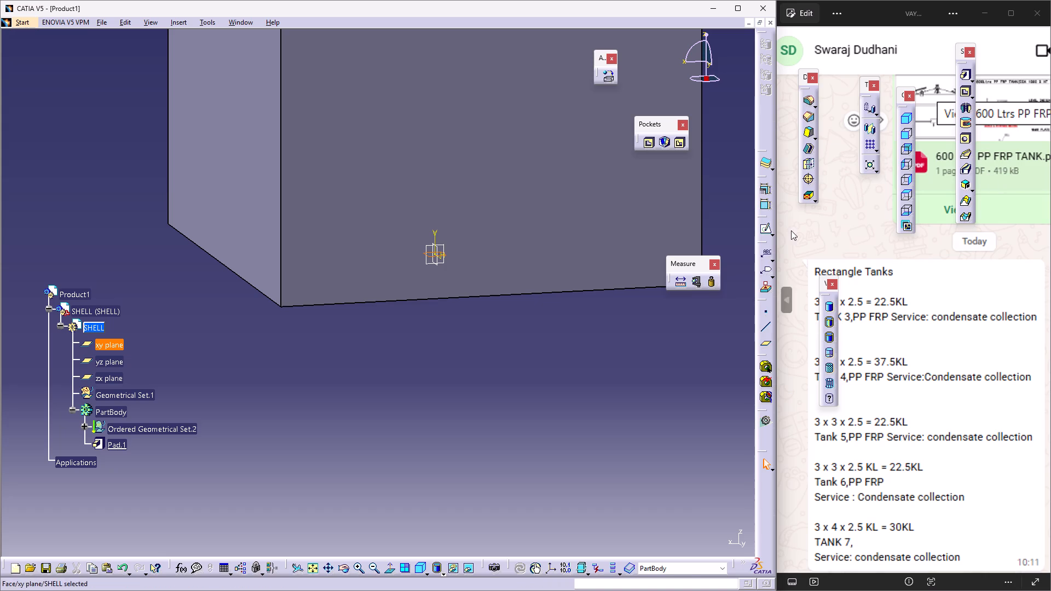
click(765, 231)
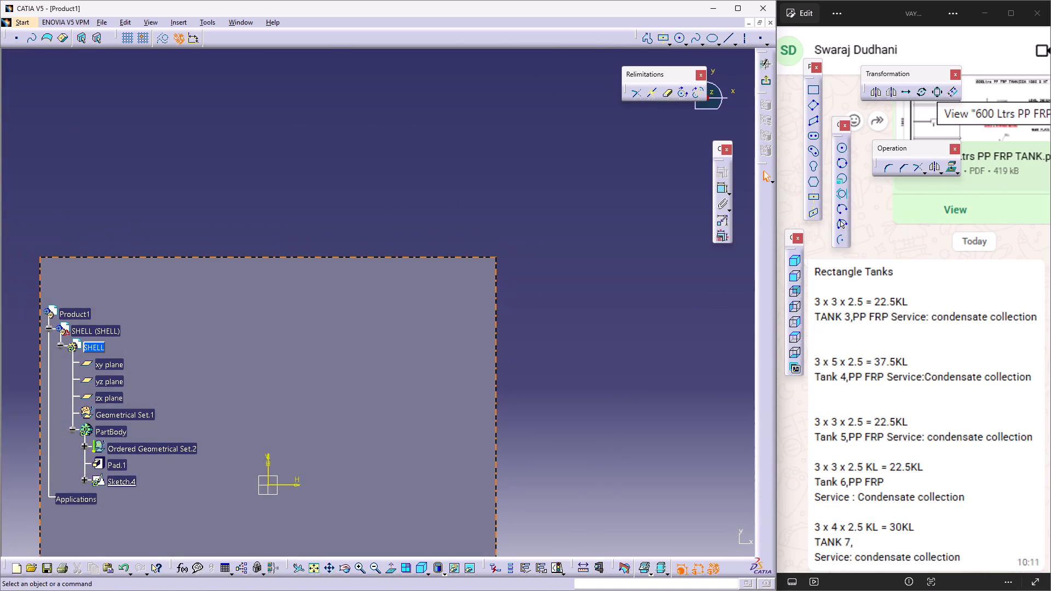
middle_drag(383, 354, 500, 132)
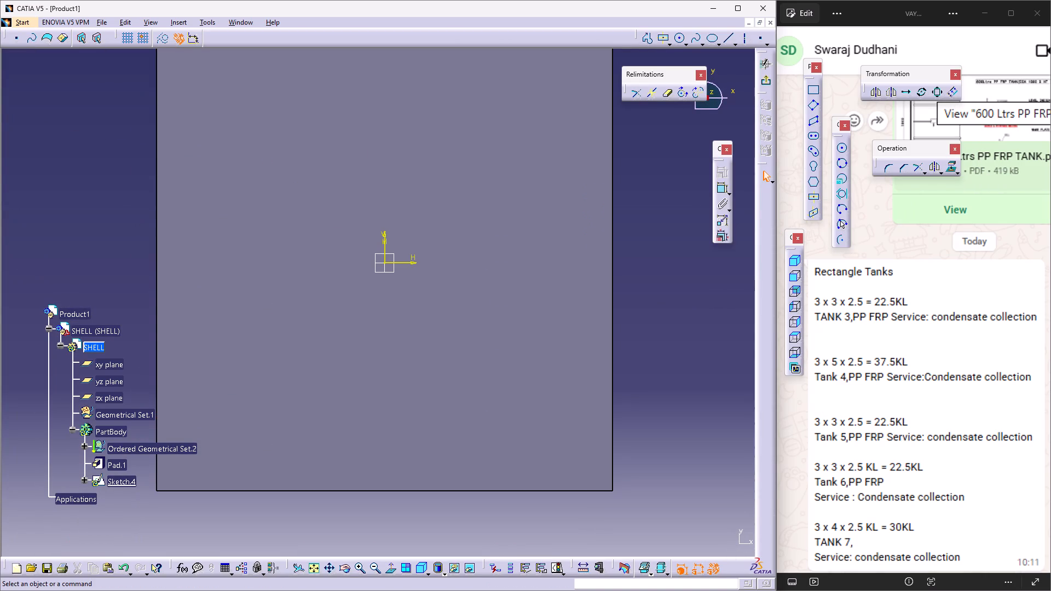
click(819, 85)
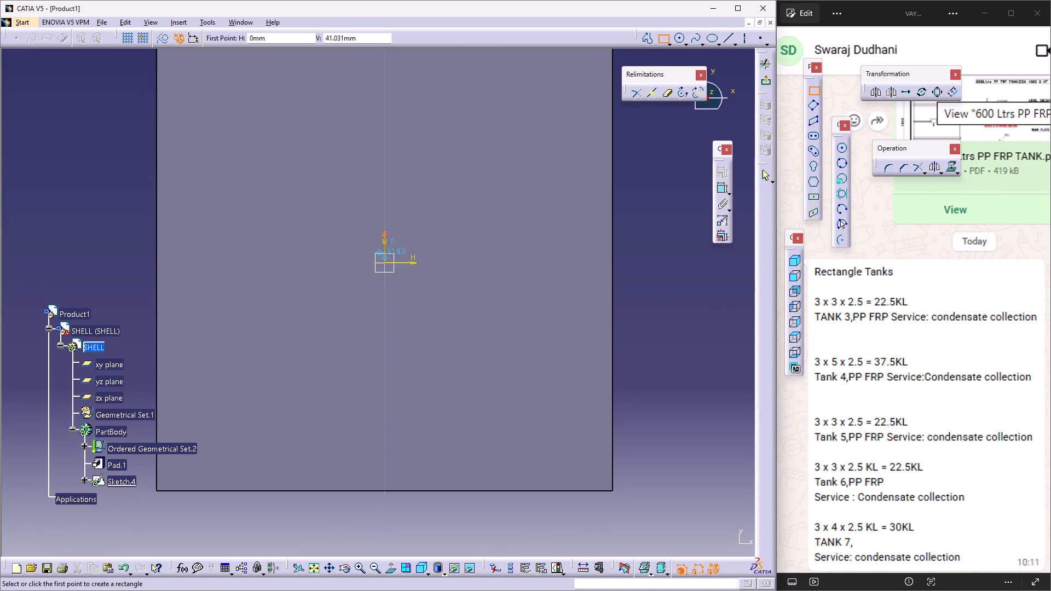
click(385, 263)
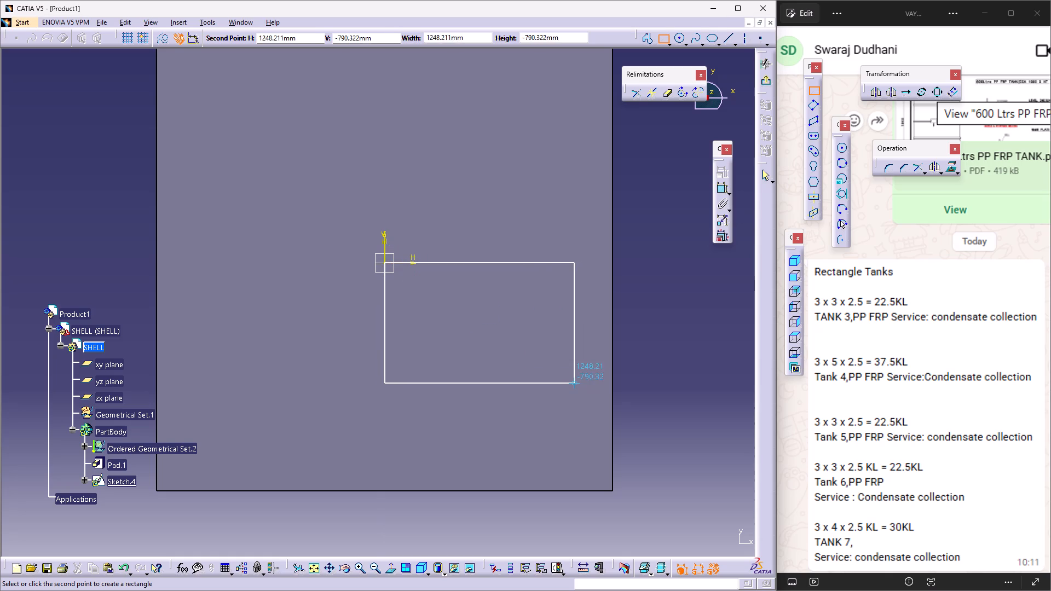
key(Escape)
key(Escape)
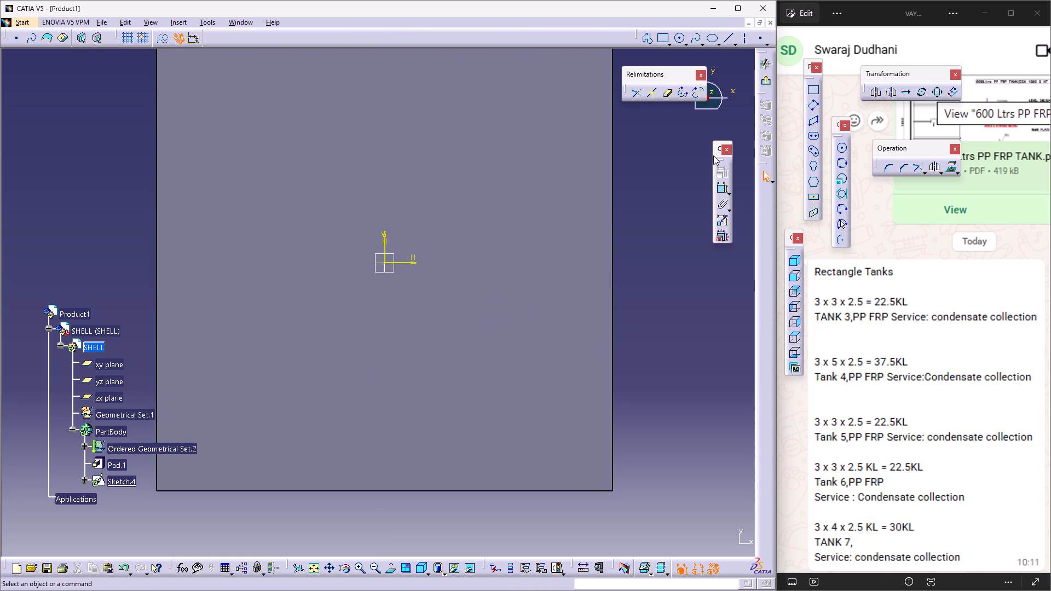
Sketch a centered rectangle about the sketch origin, inside the block's square outline.
click(811, 194)
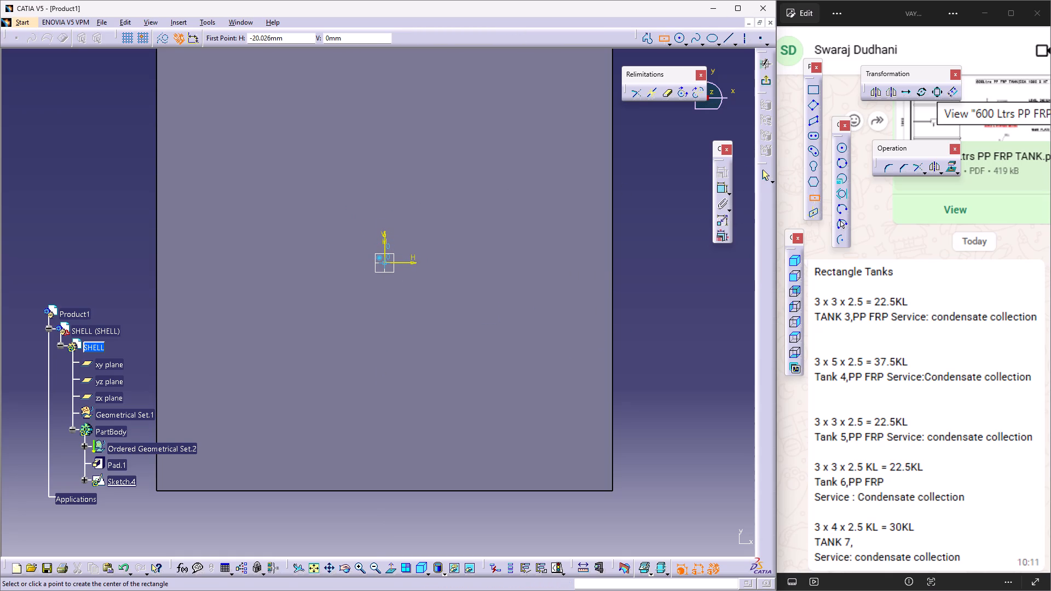
click(383, 265)
click(553, 428)
click(665, 330)
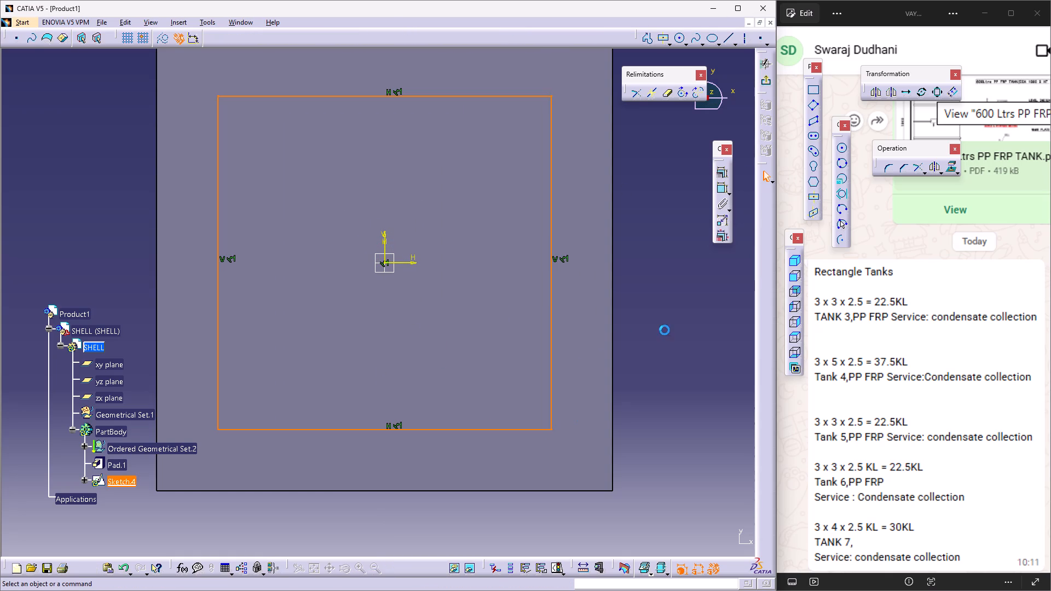
Constrain the rectangle's upper horizontal side to an offset of 20 mm from the block's adjacent outer edge.
double_click(721, 187)
middle_drag(492, 144, 493, 207)
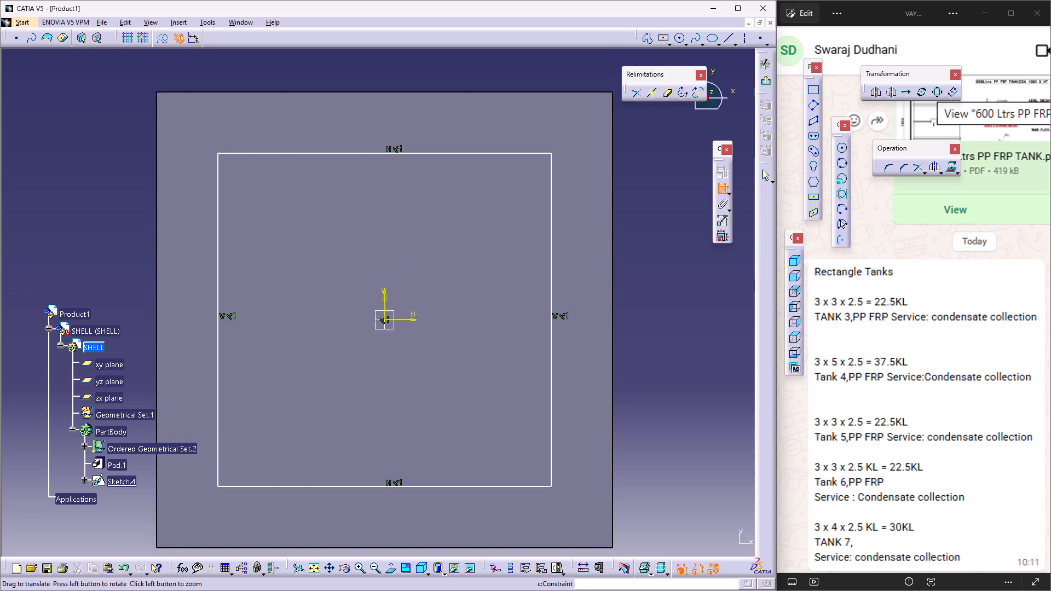
middle_drag(493, 207, 498, 242)
right_click(499, 270)
click(483, 186)
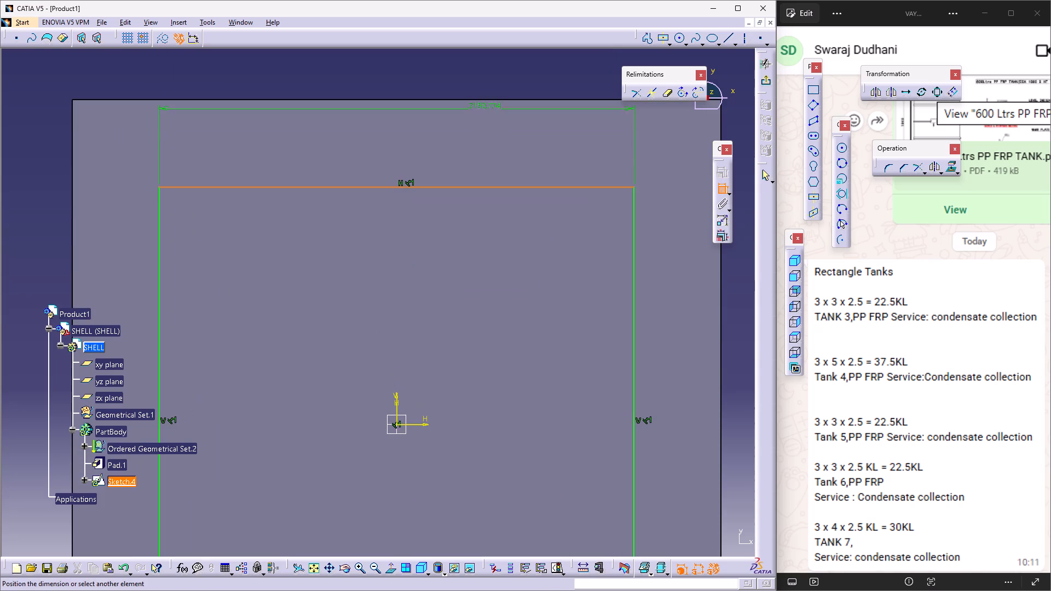
click(483, 99)
double_click(443, 73)
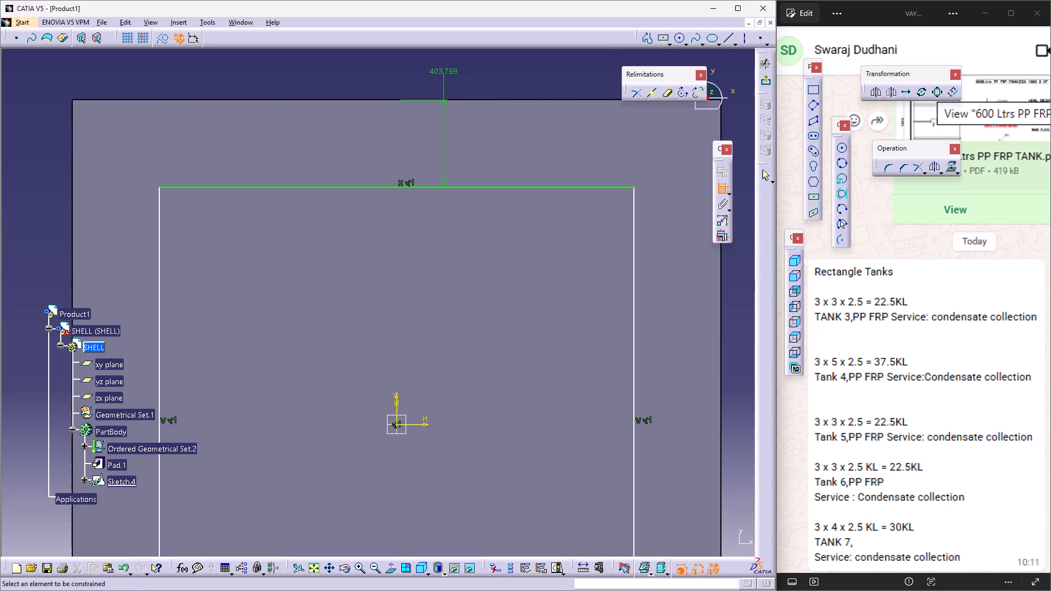
click(443, 73)
double_click(443, 73)
key(5)
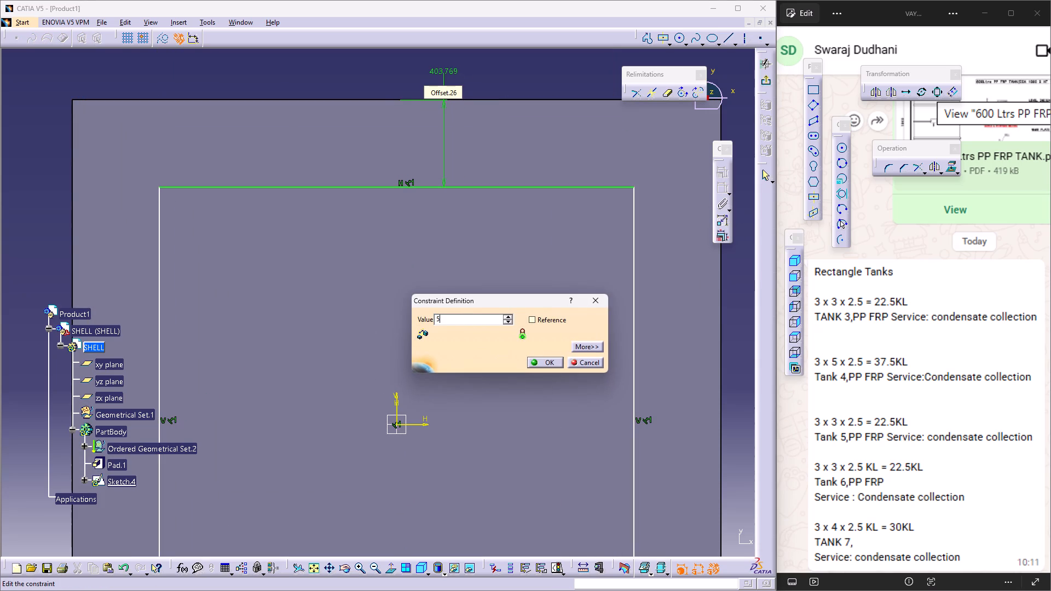
key(BackSpace)
text(20)
key(Return)
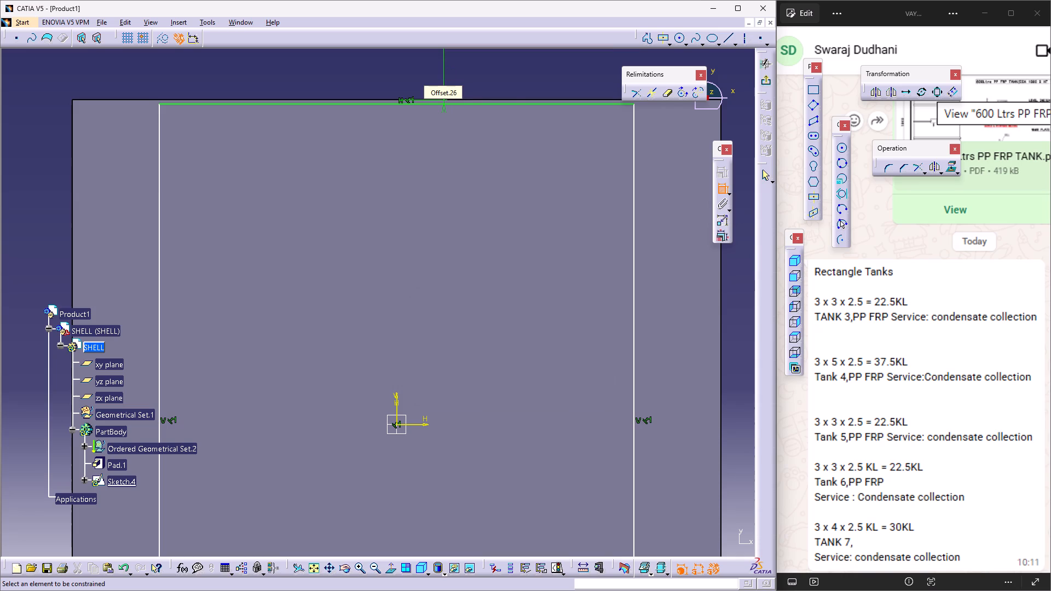
Constrain the rectangle's vertical side on the positive H side to 20 mm from the block's outer edge, and exit the sketch.
middle_drag(400, 314, 385, 171)
right_click(363, 118)
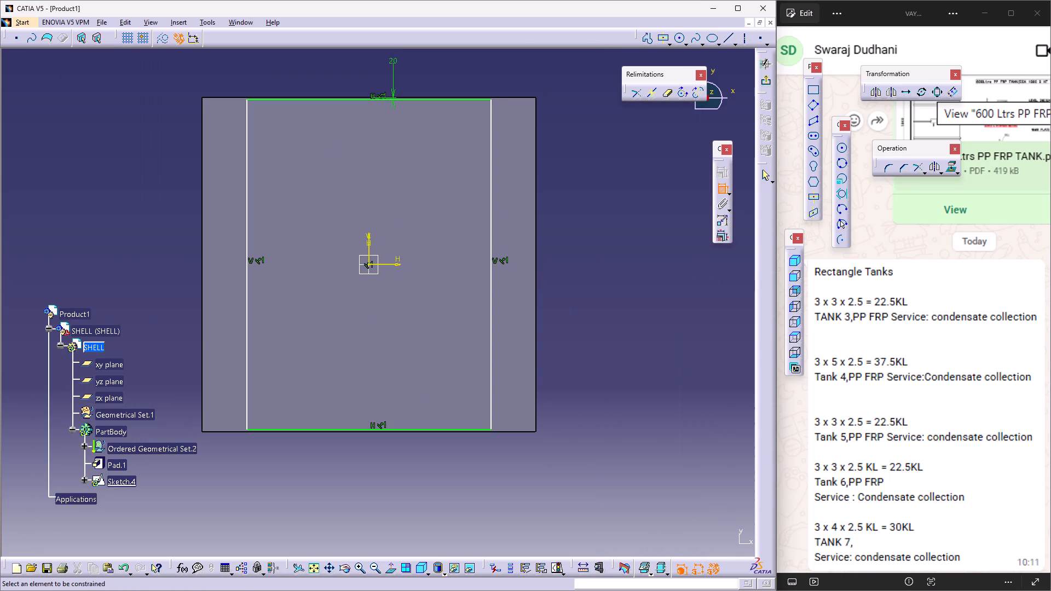
click(490, 297)
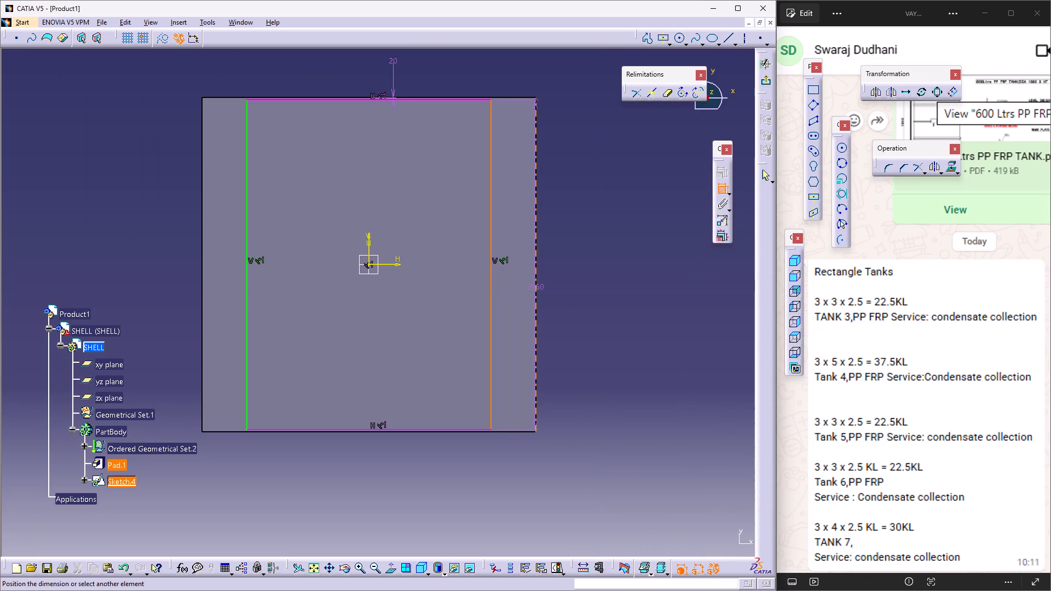
click(535, 289)
triple_click(567, 272)
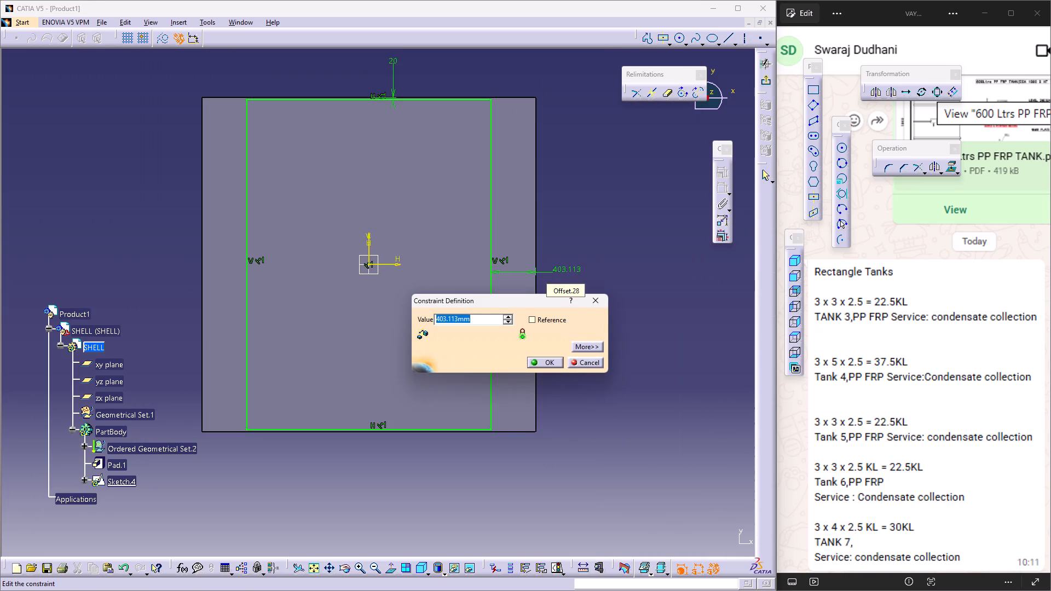
text(20)
key(Return)
click(623, 358)
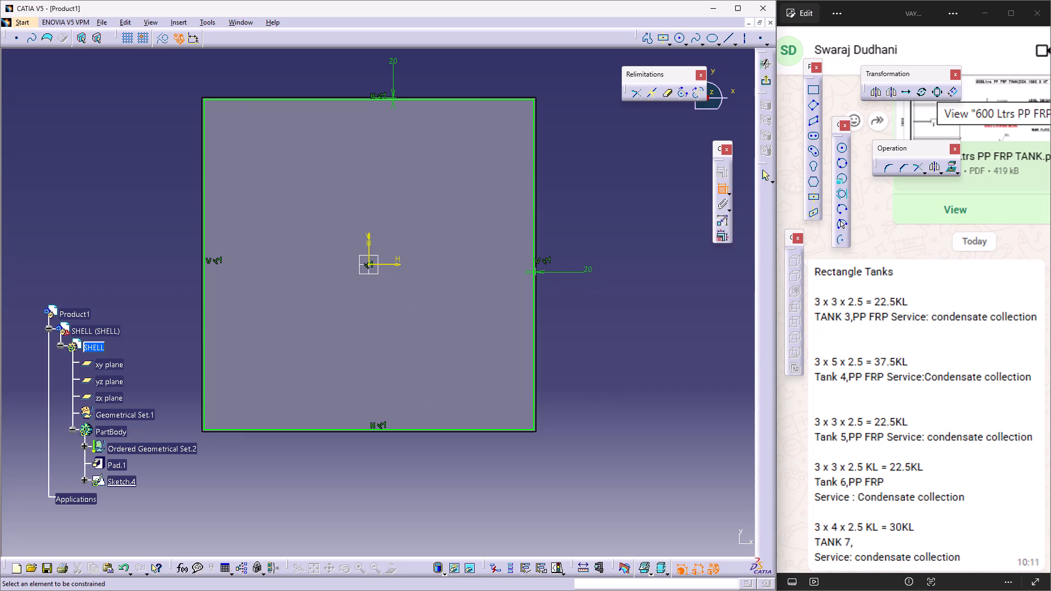
click(770, 80)
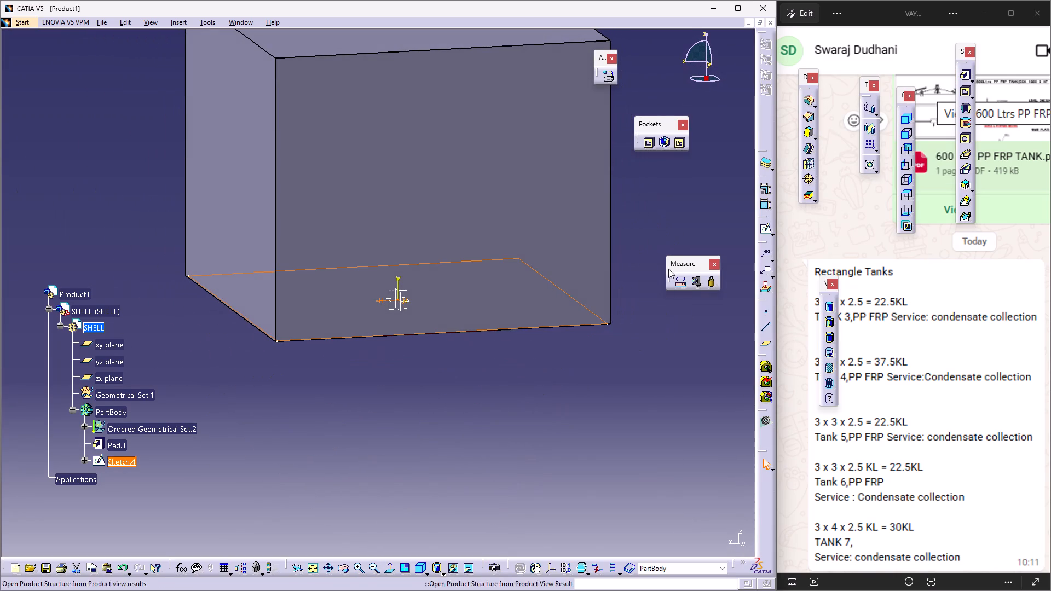
Start a pocket from the new rectangle sketch and reverse its direction so it cuts upward into the solid block.
click(649, 142)
middle_drag(533, 269, 493, 204)
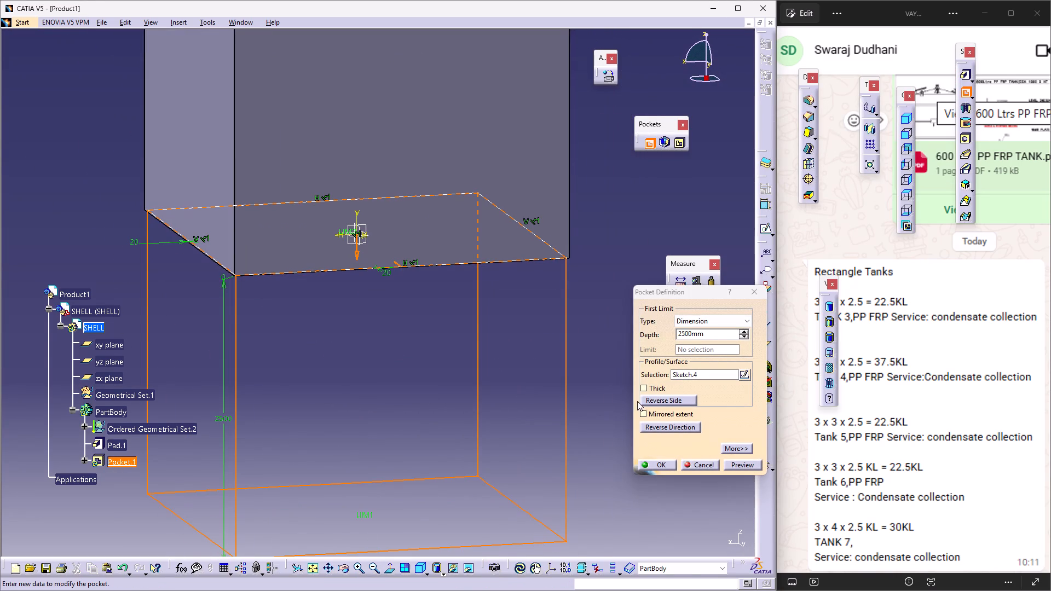
click(658, 428)
middle_drag(509, 338, 433, 308)
right_drag(502, 339, 433, 308)
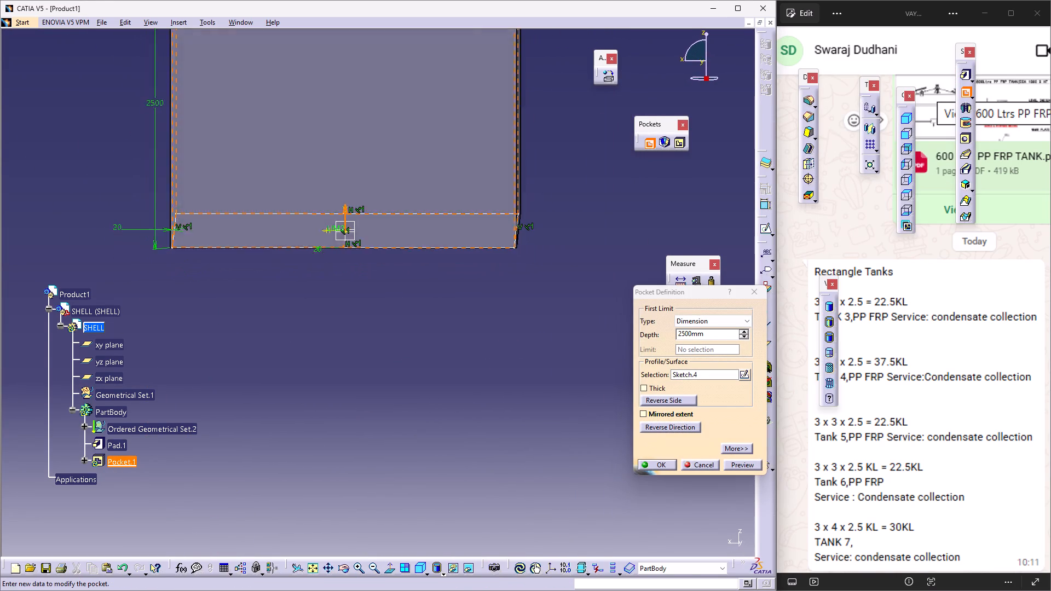
right_drag(433, 308, 453, 310)
middle_drag(433, 308, 463, 313)
middle_drag(438, 227, 455, 348)
middle_drag(395, 242, 459, 274)
right_drag(395, 242, 459, 274)
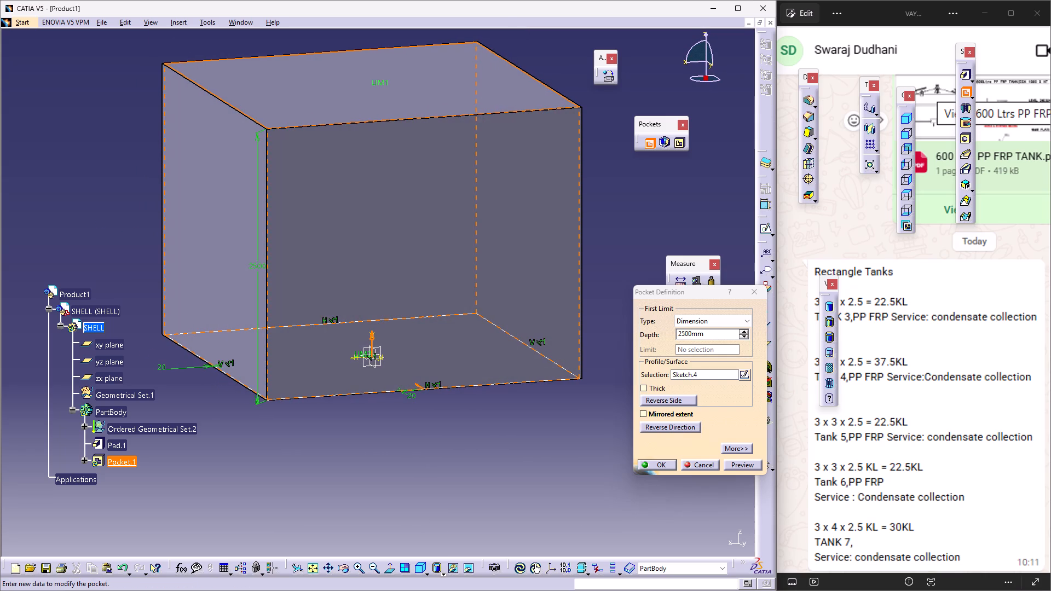
drag(688, 291, 746, 155)
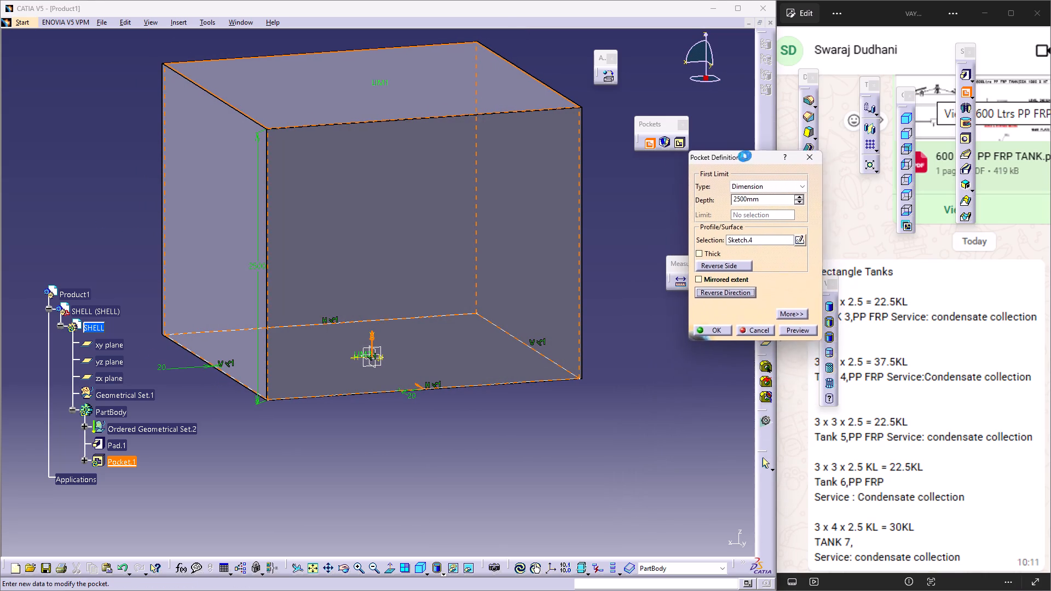
drag(746, 155, 689, 341)
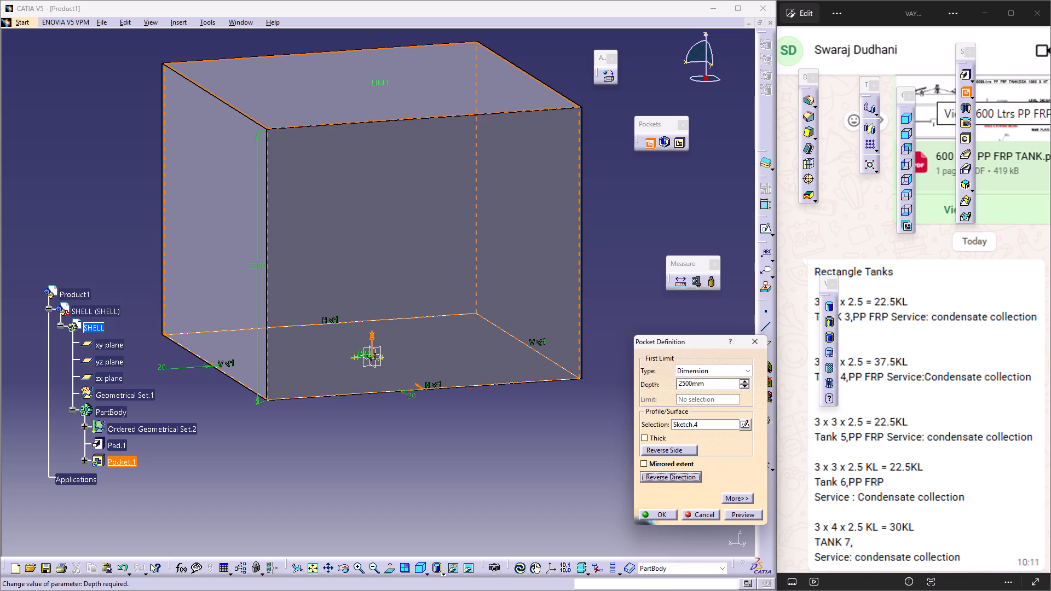
Set the pocket's first limit to Up to plane at the block's top face, with an offset of -20 mm.
click(711, 373)
click(707, 410)
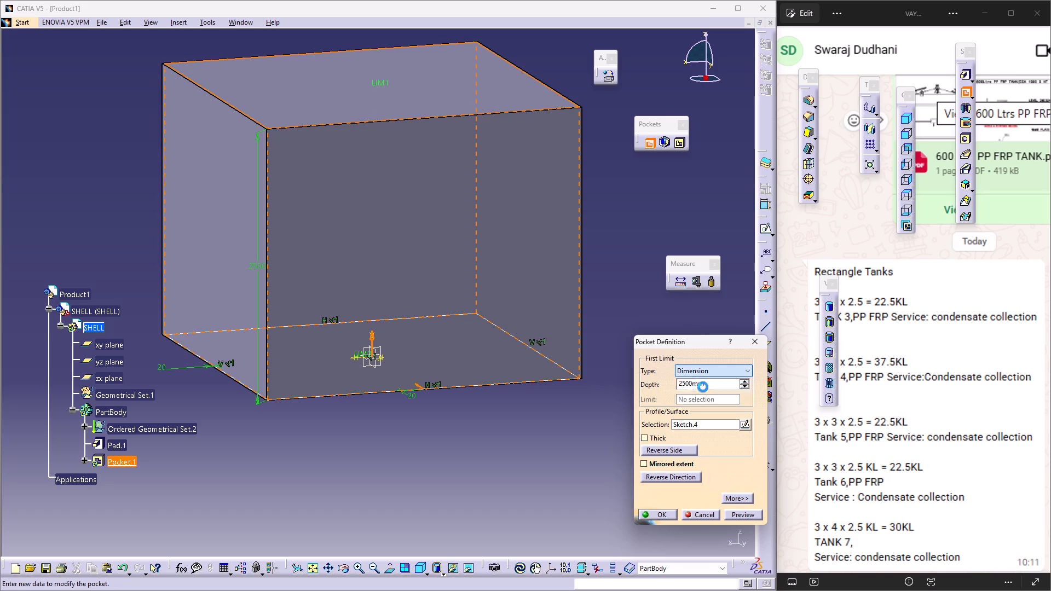
click(469, 86)
drag(709, 398, 708, 398)
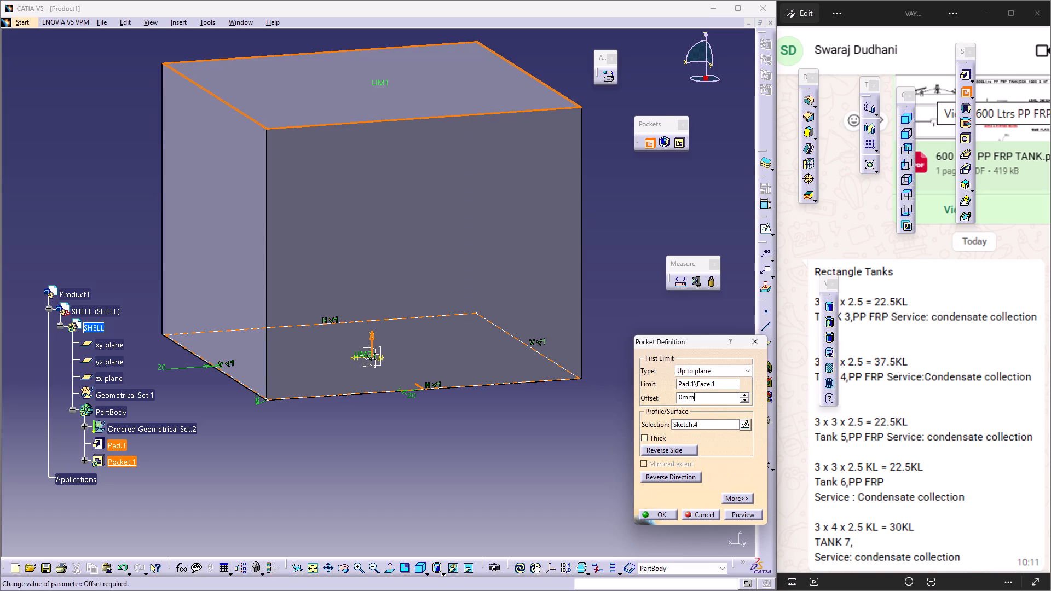
drag(708, 398, 645, 398)
text(-20)
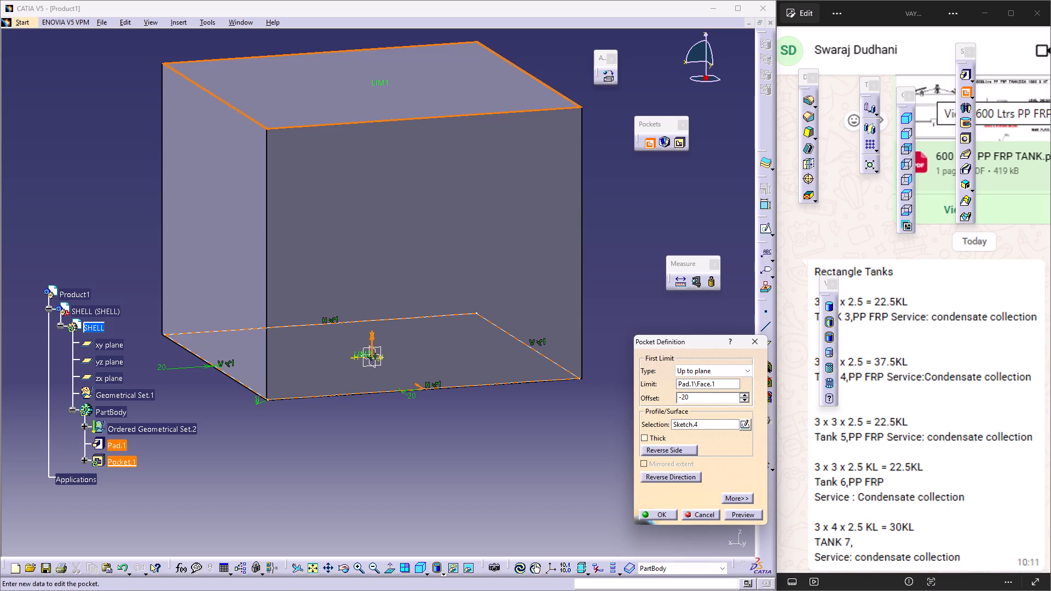
click(459, 471)
Set the pocket's second limit to Up to plane at the block's bottom face with a -20 mm offset, preview it and create the pocket.
middle_drag(459, 471, 379, 413)
right_drag(453, 468, 379, 413)
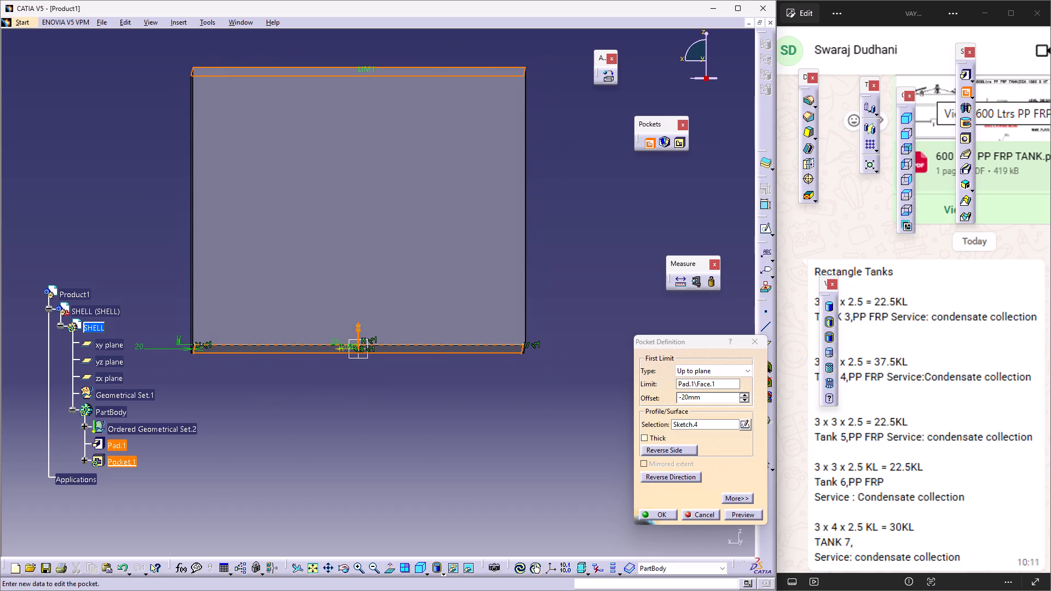
middle_drag(379, 413, 401, 424)
right_drag(379, 413, 401, 424)
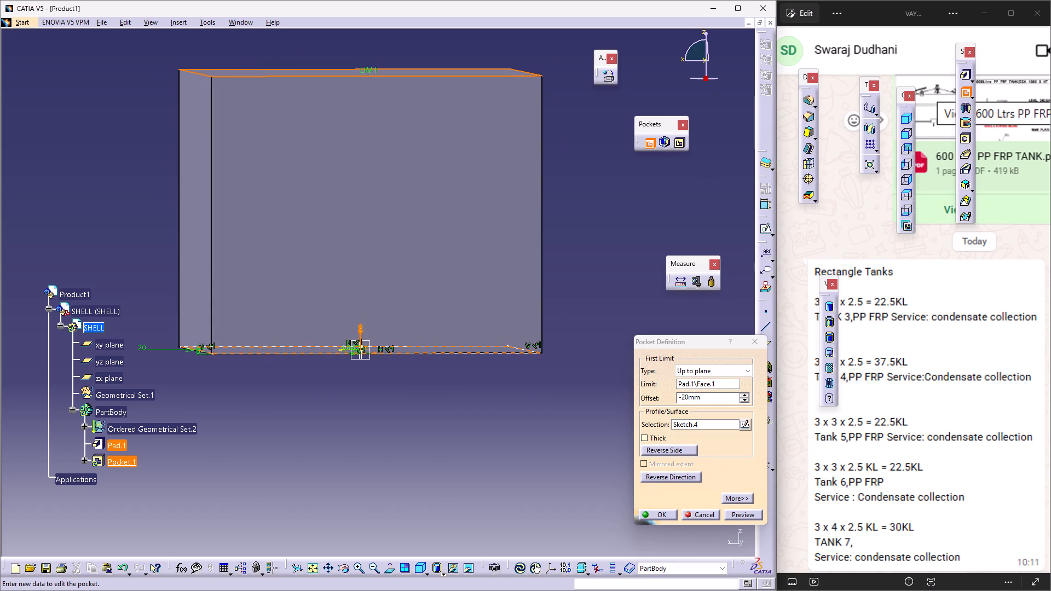
right_drag(401, 424, 397, 423)
middle_drag(401, 424, 396, 423)
middle_drag(443, 446, 430, 312)
right_drag(443, 446, 430, 312)
scroll(430, 312, up, 1)
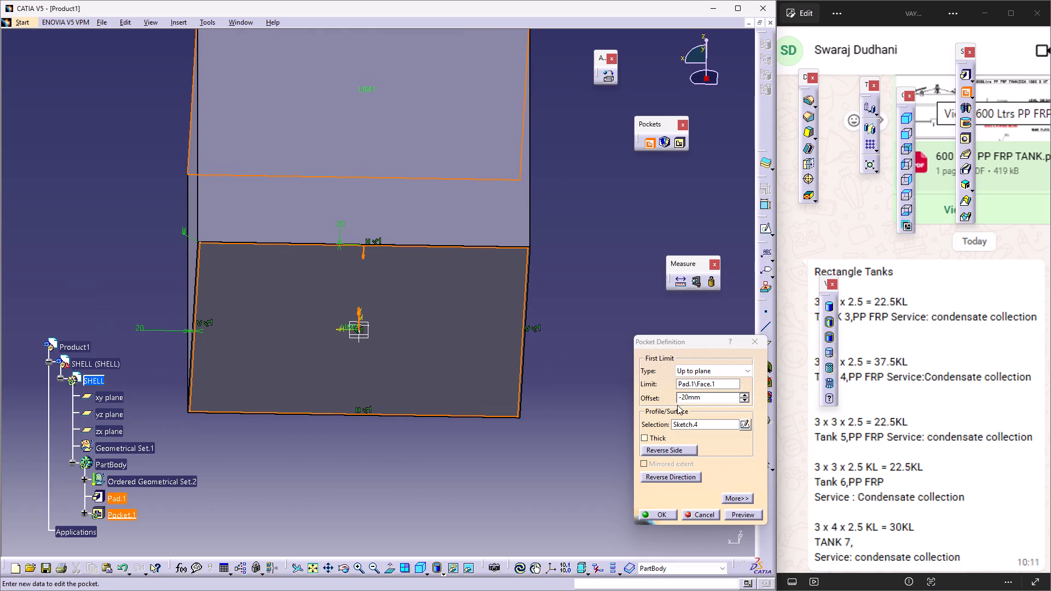
click(737, 499)
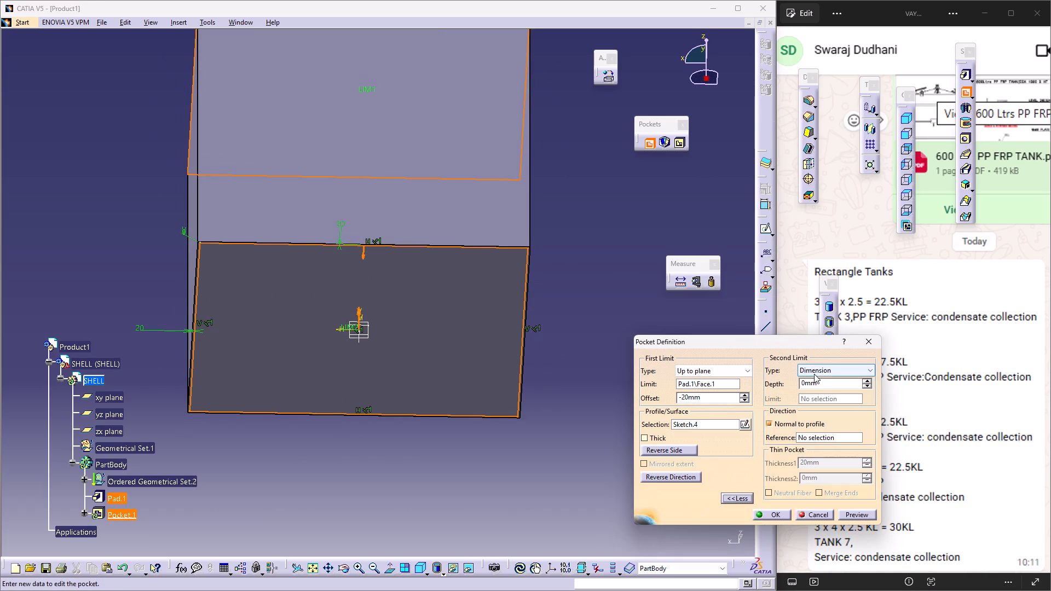
click(818, 368)
click(819, 409)
click(453, 319)
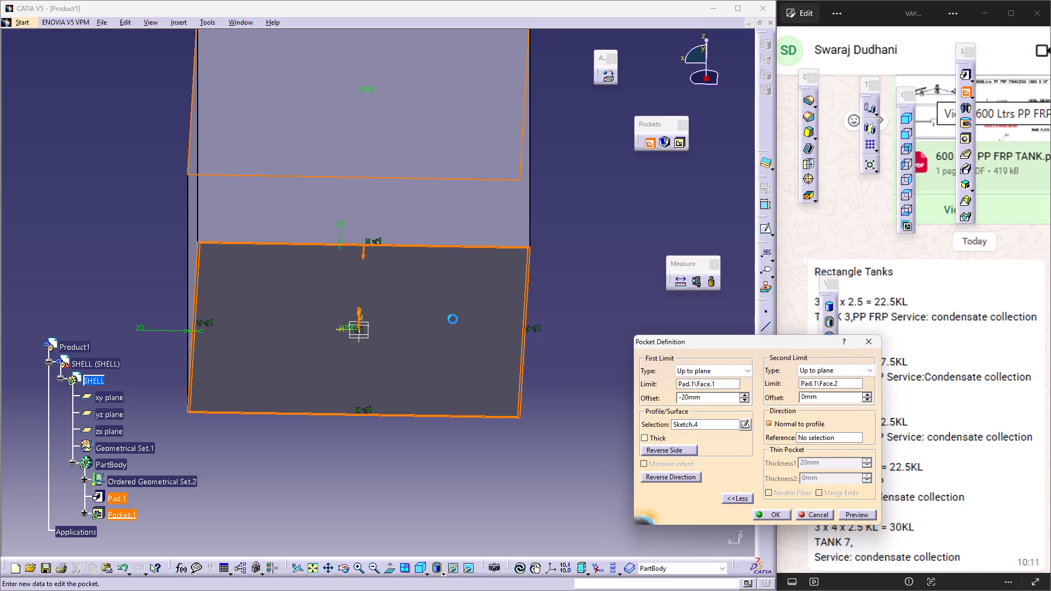
drag(823, 399, 765, 397)
text(-20)
click(620, 224)
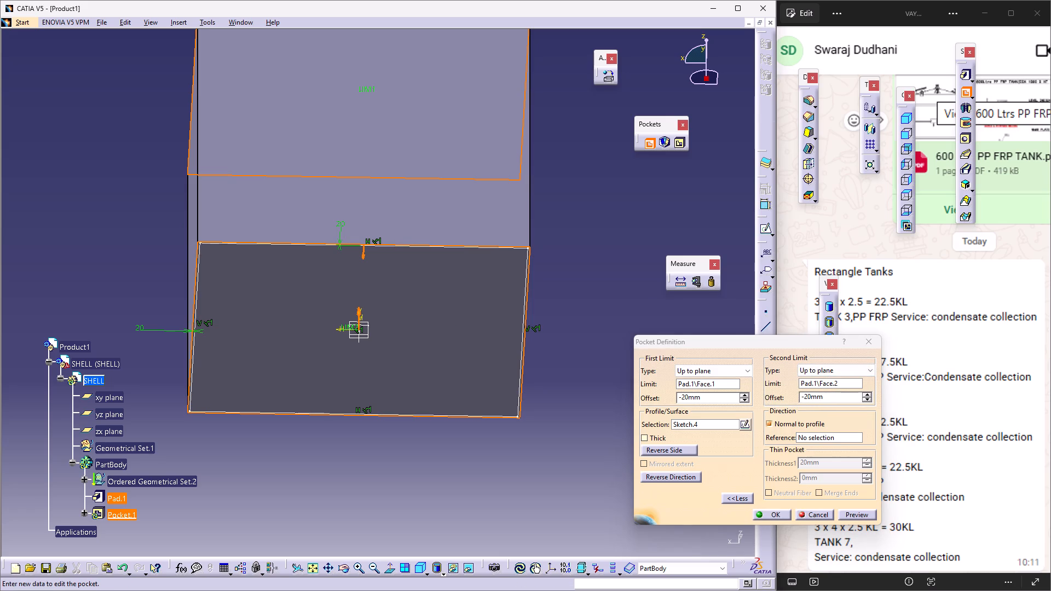
middle_drag(607, 231, 589, 502)
right_drag(607, 231, 589, 502)
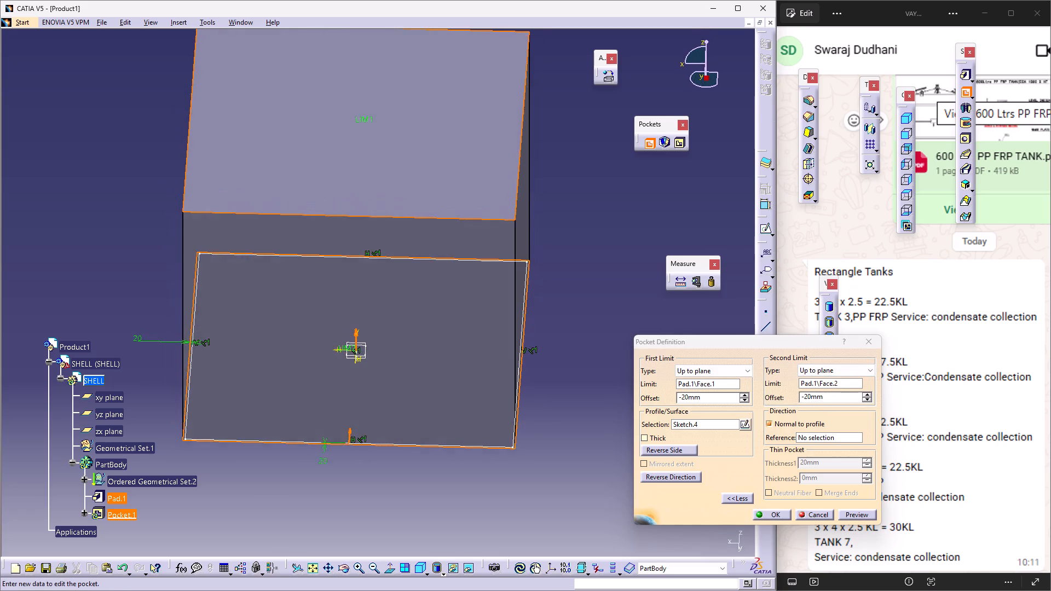
middle_drag(589, 502, 588, 506)
right_drag(589, 502, 588, 506)
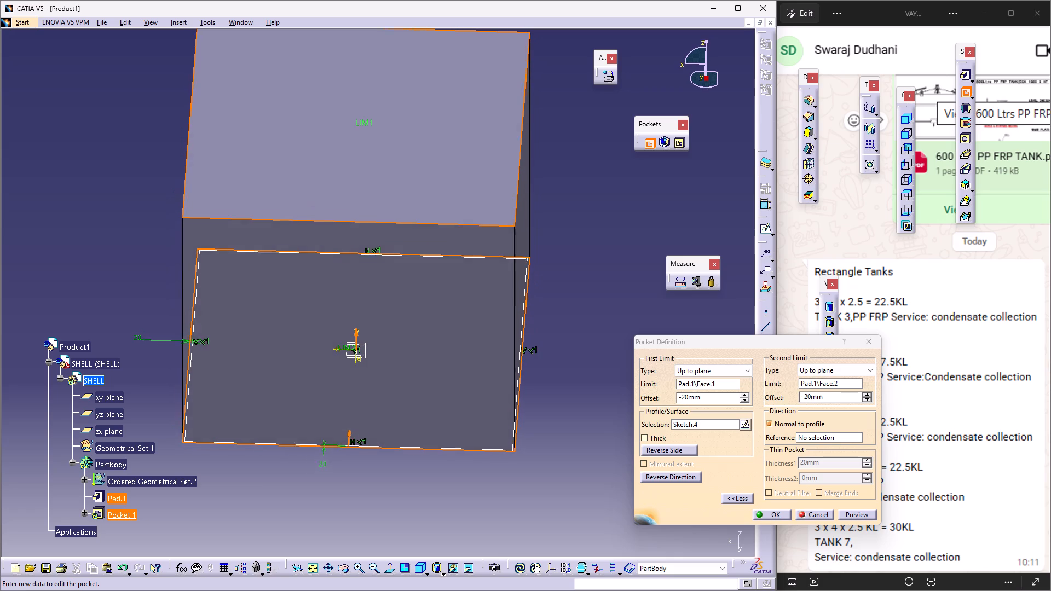
middle_drag(588, 506, 603, 380)
right_drag(588, 506, 603, 380)
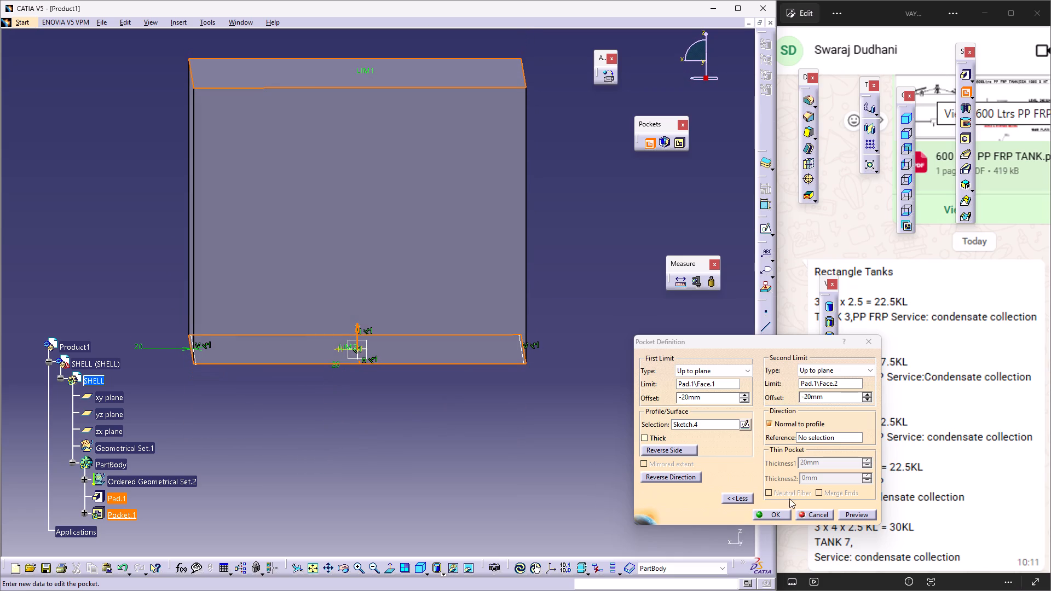
click(865, 514)
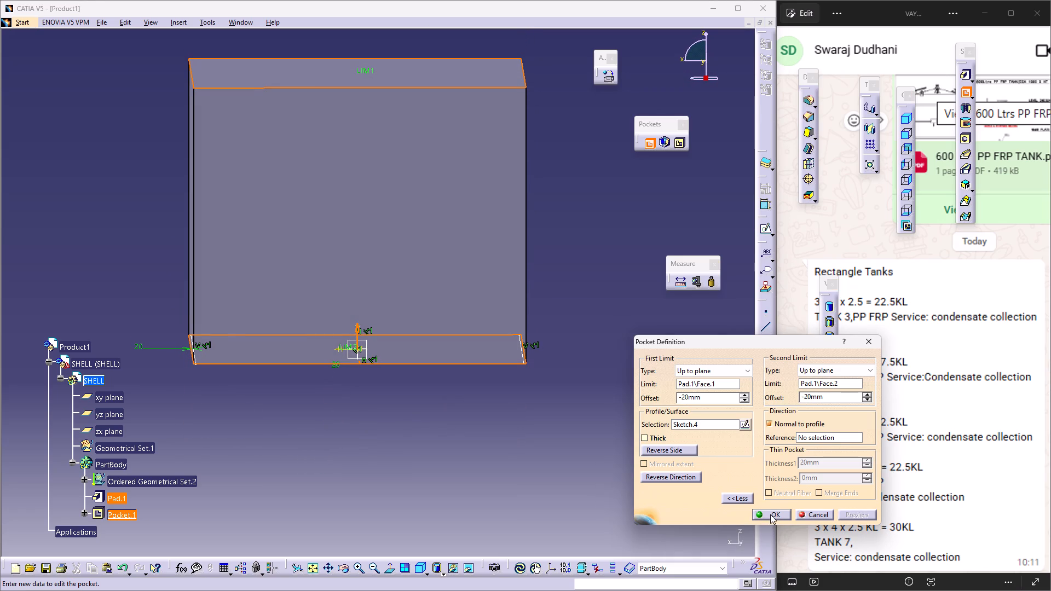
click(770, 514)
click(618, 459)
Maximize the modeling window and activate the SHELL component at product level for assembly work.
middle_drag(523, 436, 623, 468)
right_drag(519, 436, 622, 468)
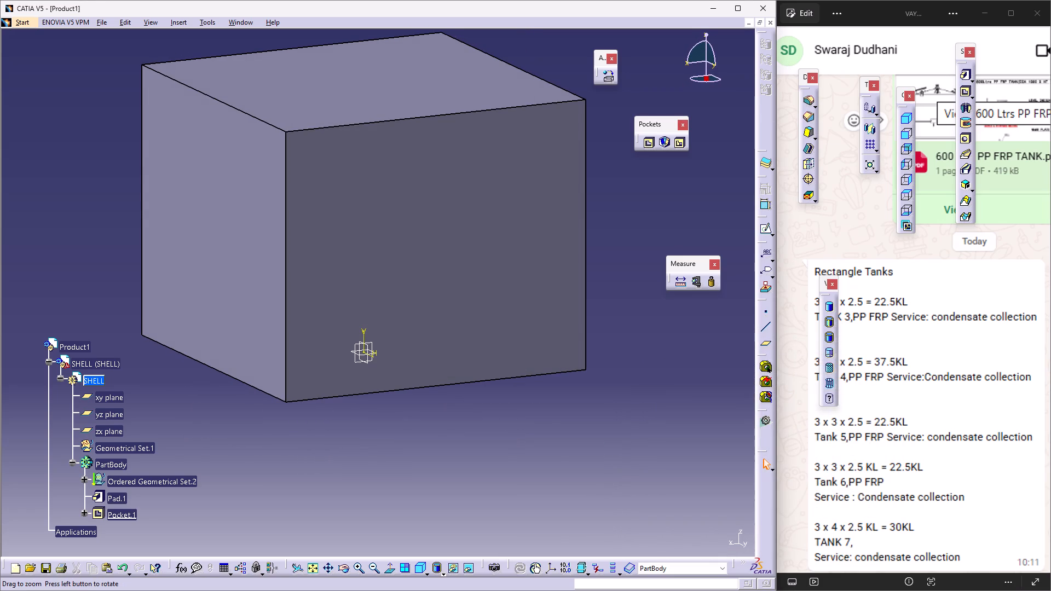
scroll(145, 367, down, 1)
middle_drag(203, 345, 305, 354)
right_click(291, 338)
middle_drag(306, 360, 300, 421)
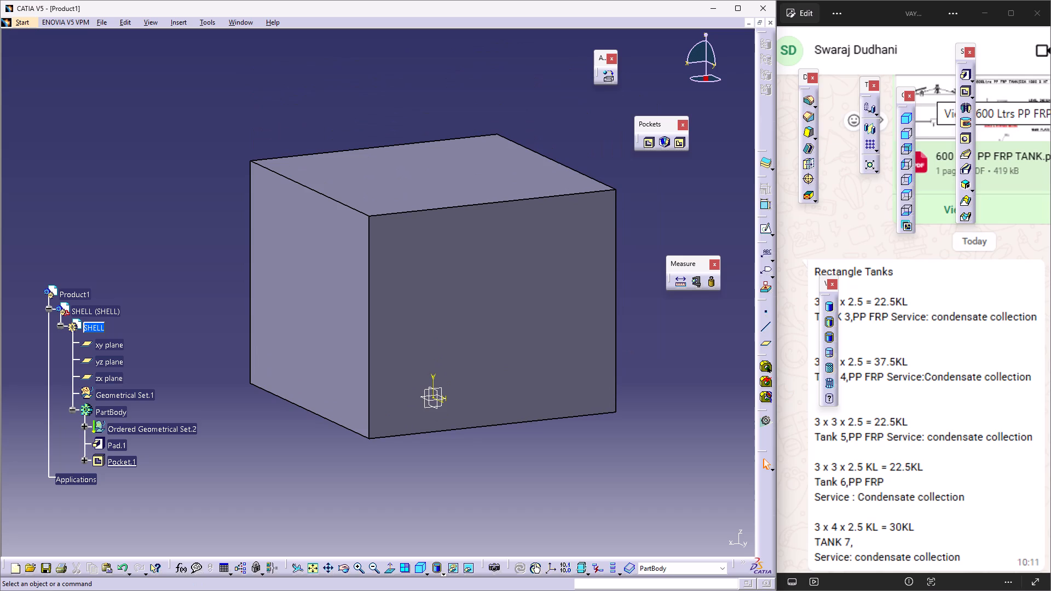
double_click(157, 257)
click(741, 8)
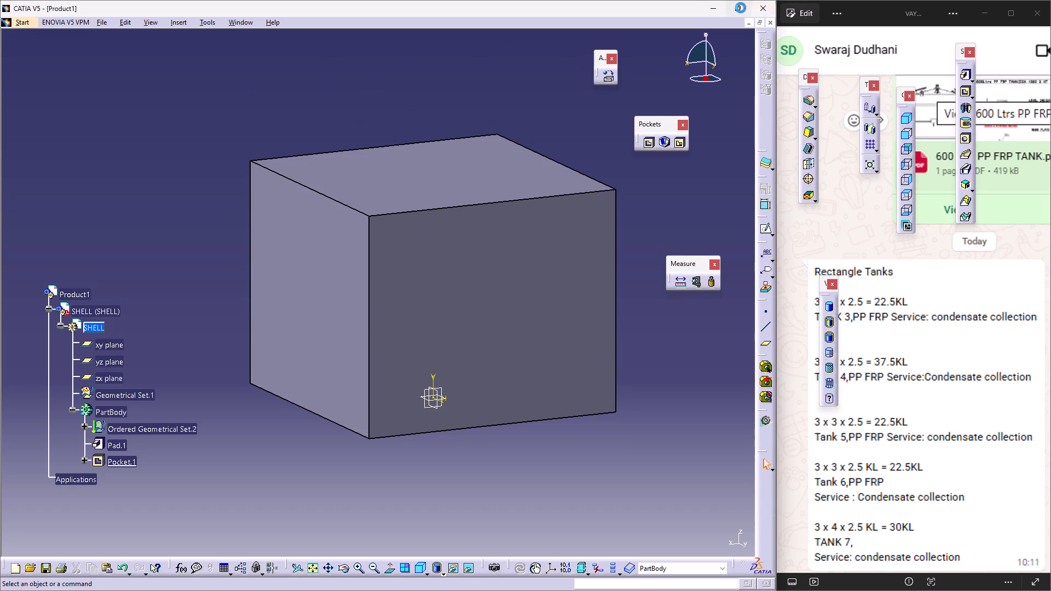
click(782, 245)
middle_drag(771, 259, 737, 237)
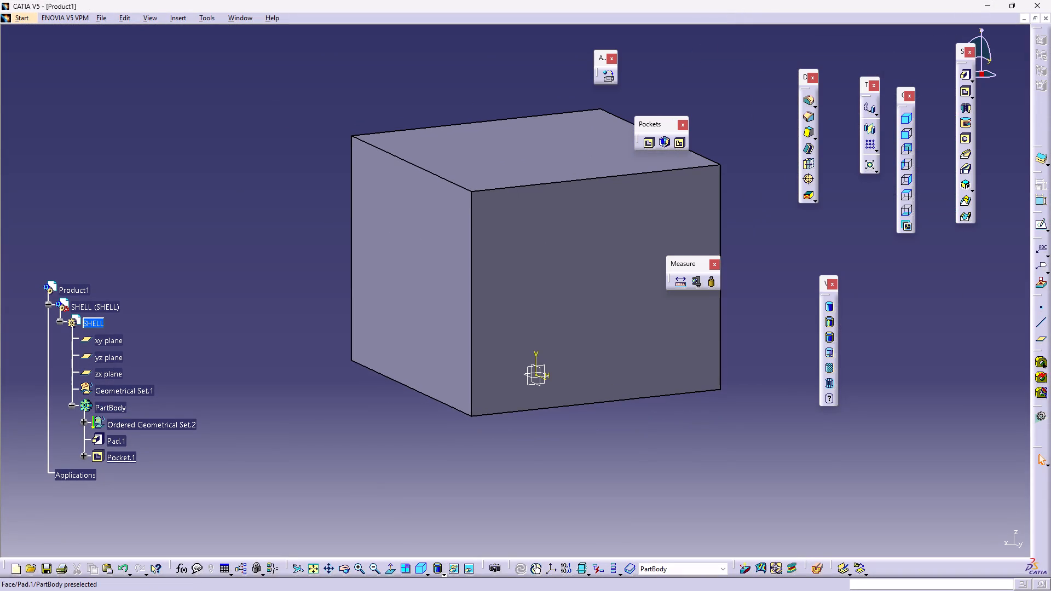
middle_drag(431, 371, 361, 349)
scroll(213, 404, down, 2)
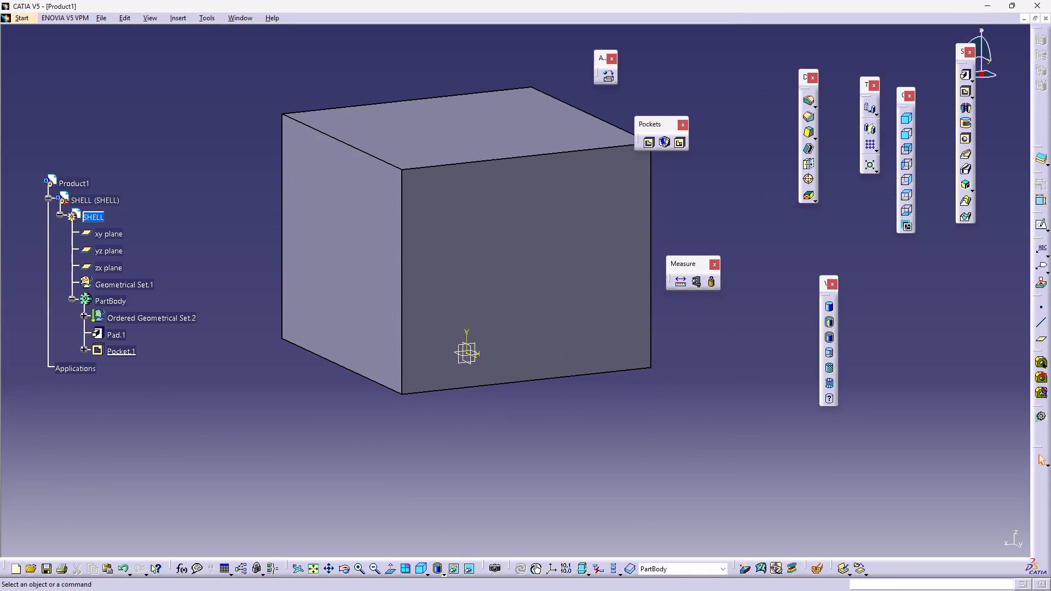
click(89, 198)
double_click(89, 198)
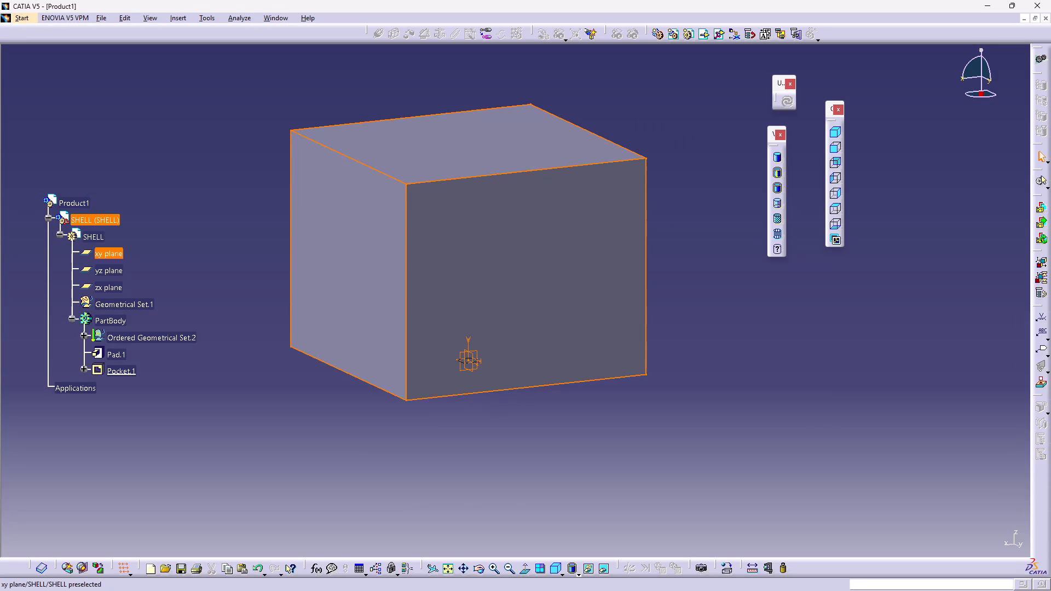
Examine the block's outer faces from several angles.
middle_drag(487, 401, 480, 400)
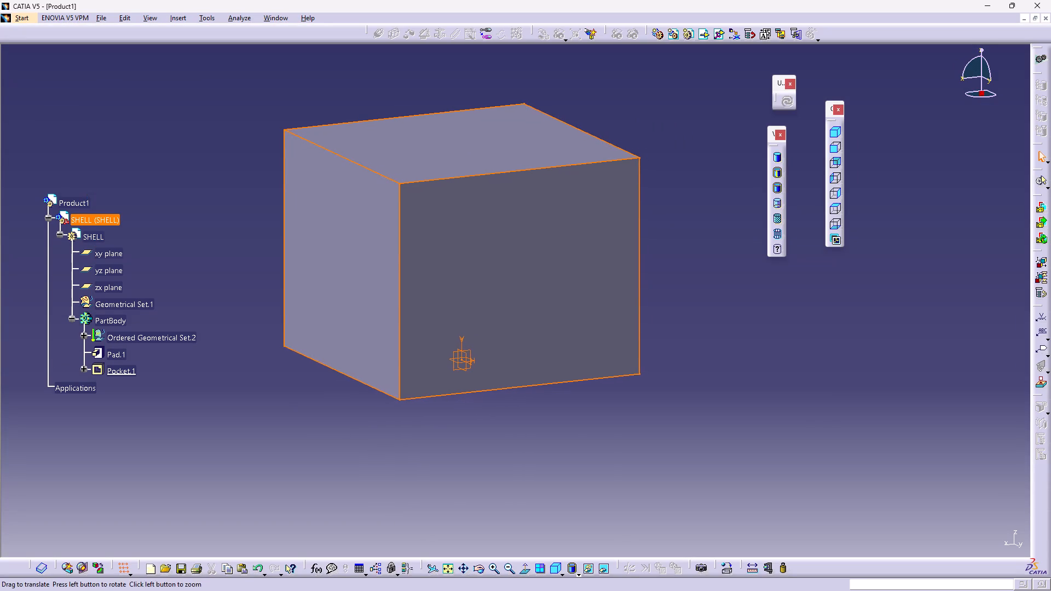
middle_drag(480, 400, 690, 432)
right_drag(480, 400, 690, 432)
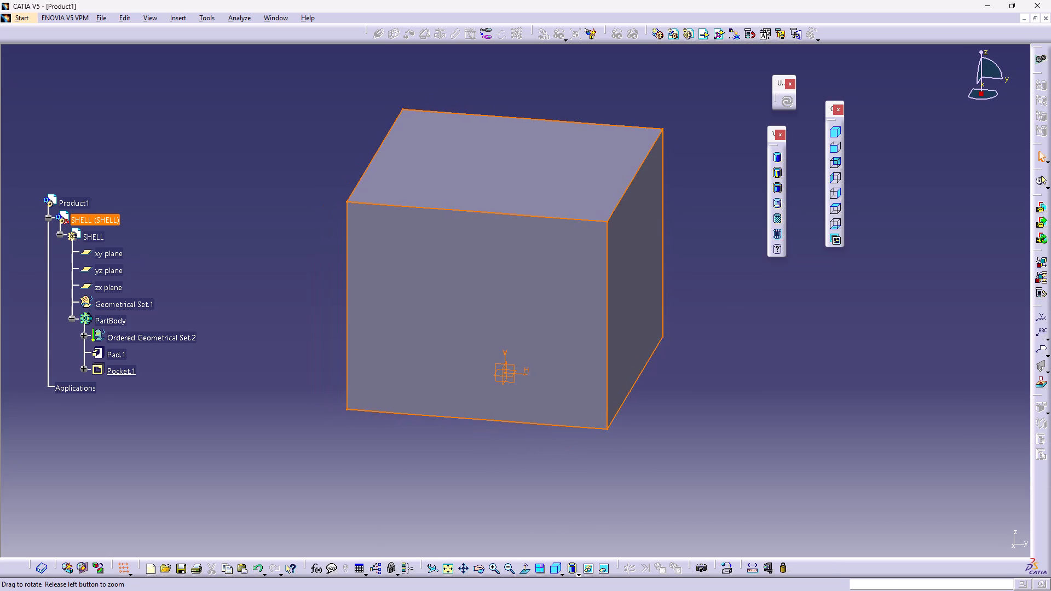
middle_drag(690, 432, 688, 431)
right_drag(690, 432, 688, 431)
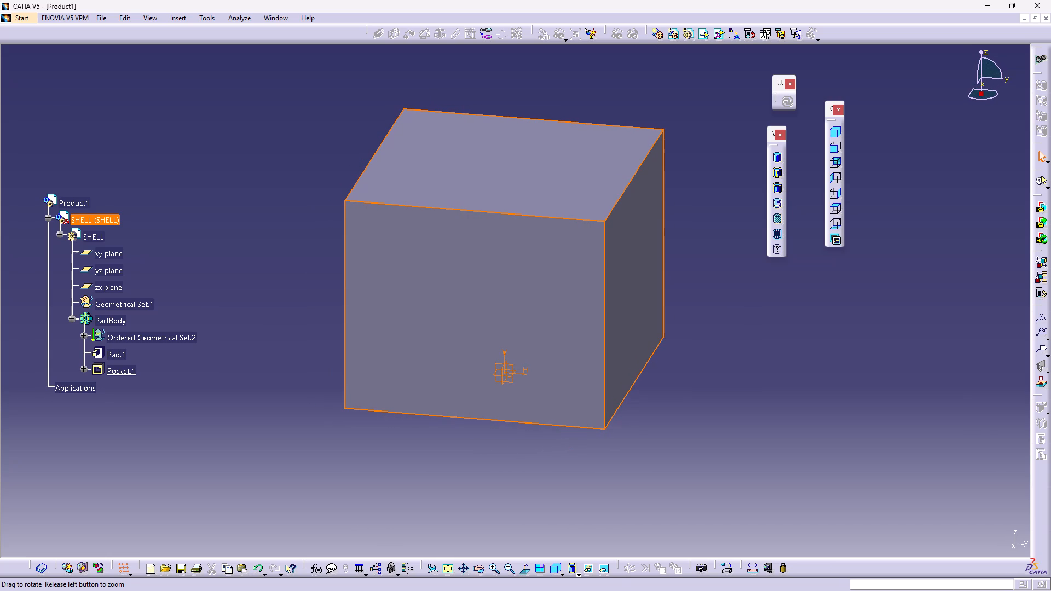
middle_drag(688, 431, 634, 428)
right_drag(688, 431, 634, 428)
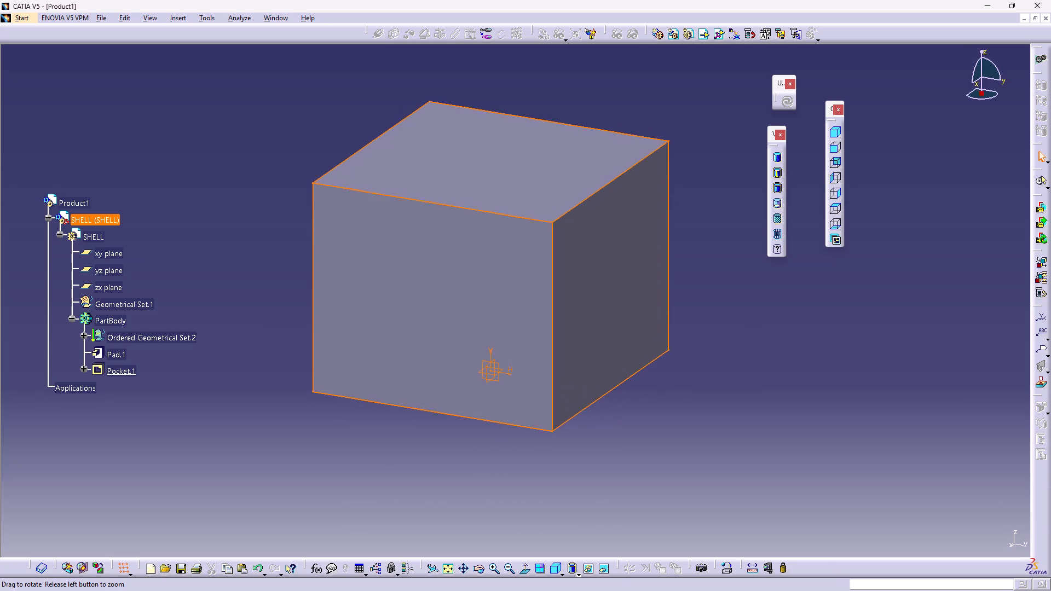
right_drag(634, 428, 622, 430)
middle_drag(634, 428, 622, 430)
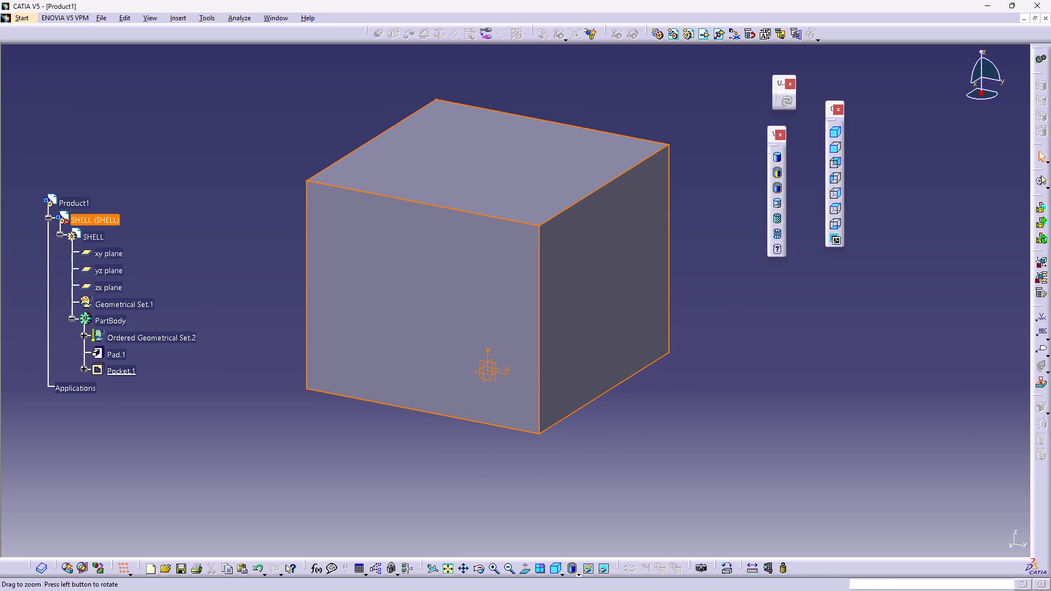
triple_click(691, 409)
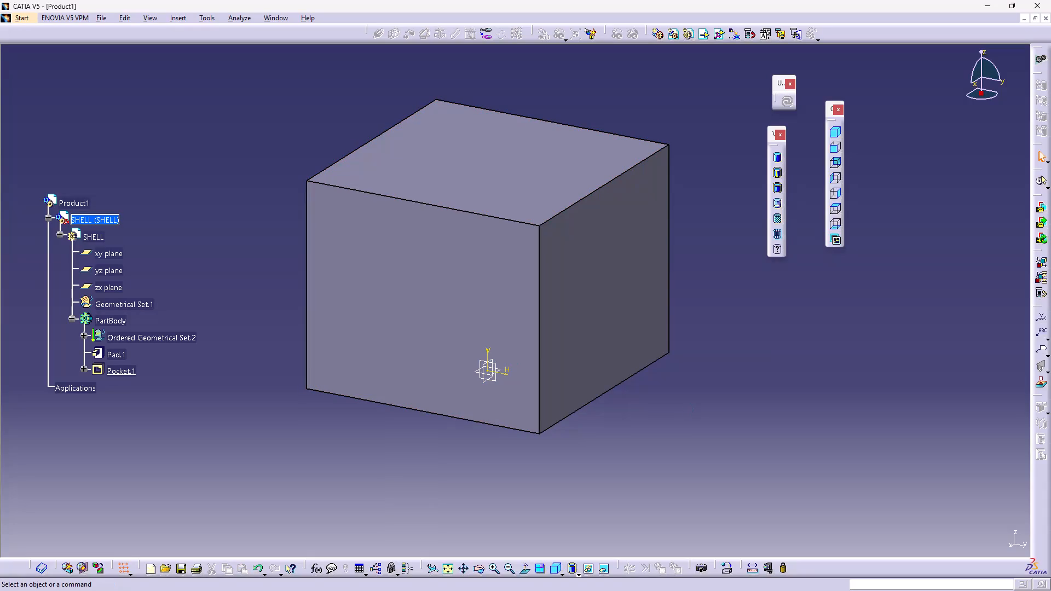
triple_click(691, 409)
double_click(691, 409)
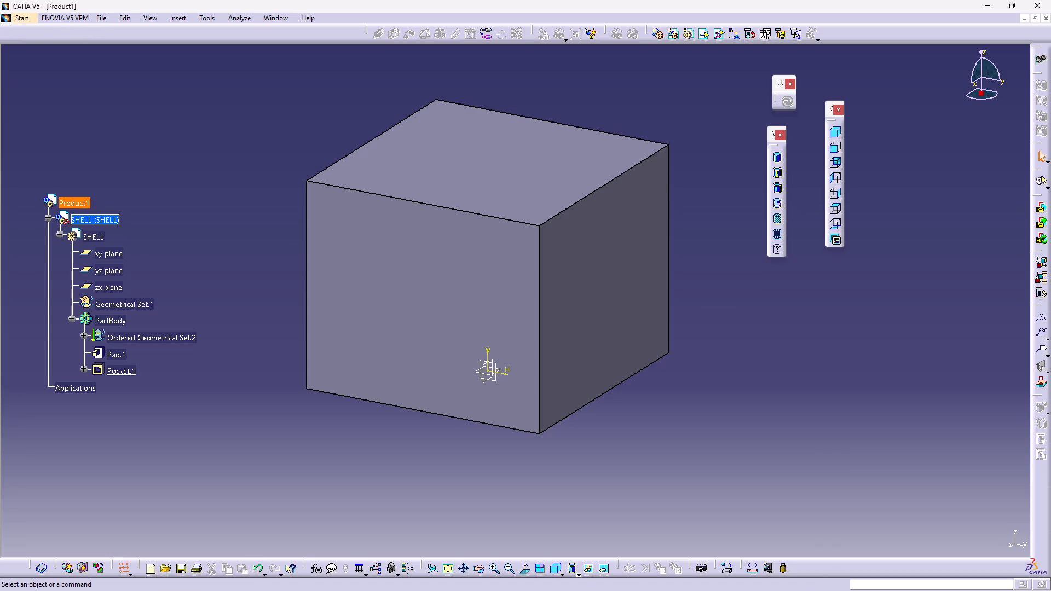
Create a section of the SHELL component with Sectioning, placing the vertical section plane near the middle of the block.
click(130, 18)
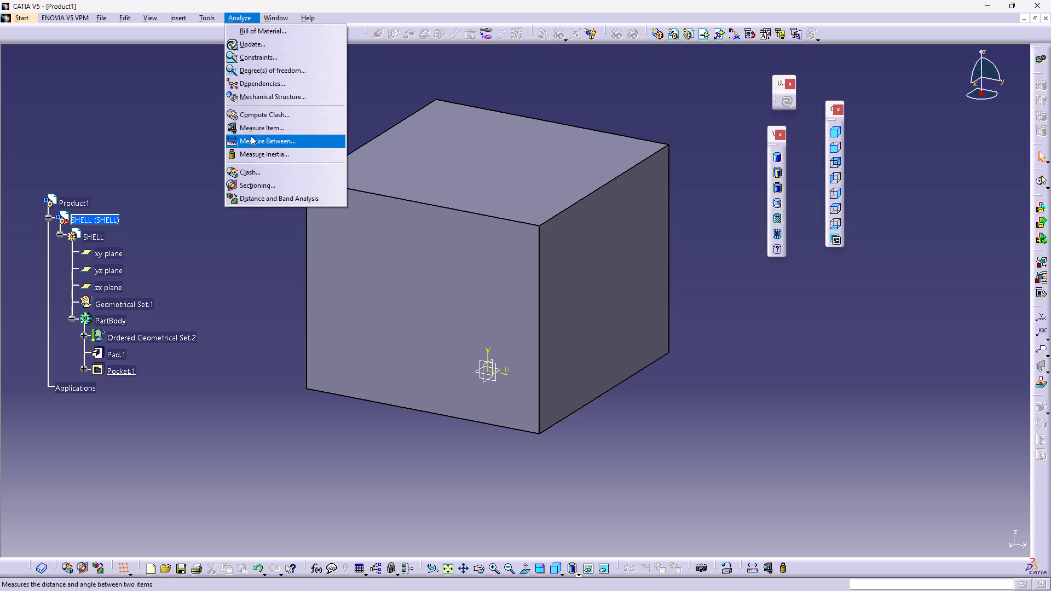
click(249, 186)
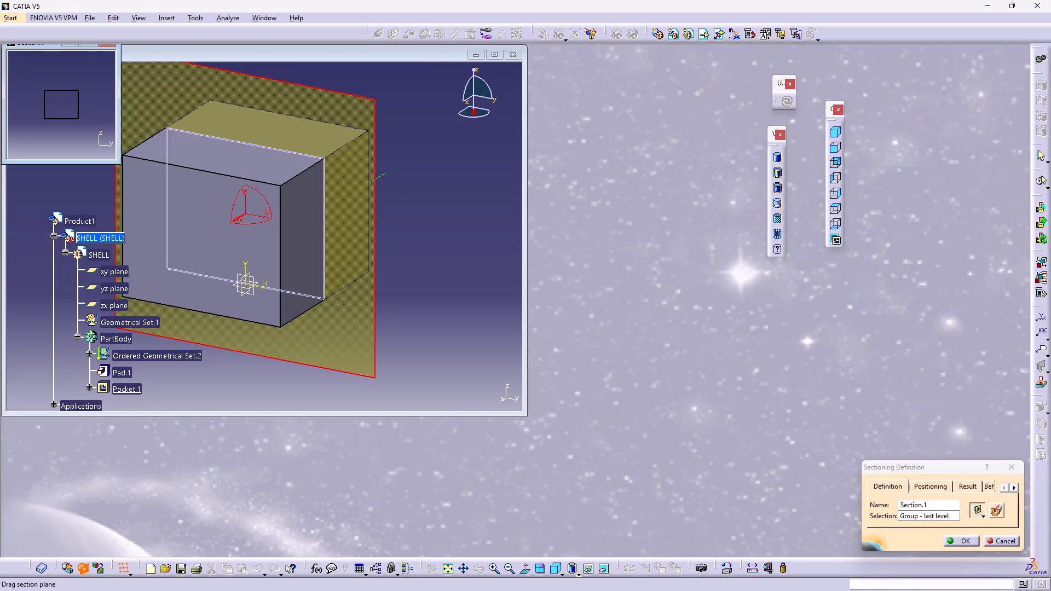
drag(354, 189, 351, 159)
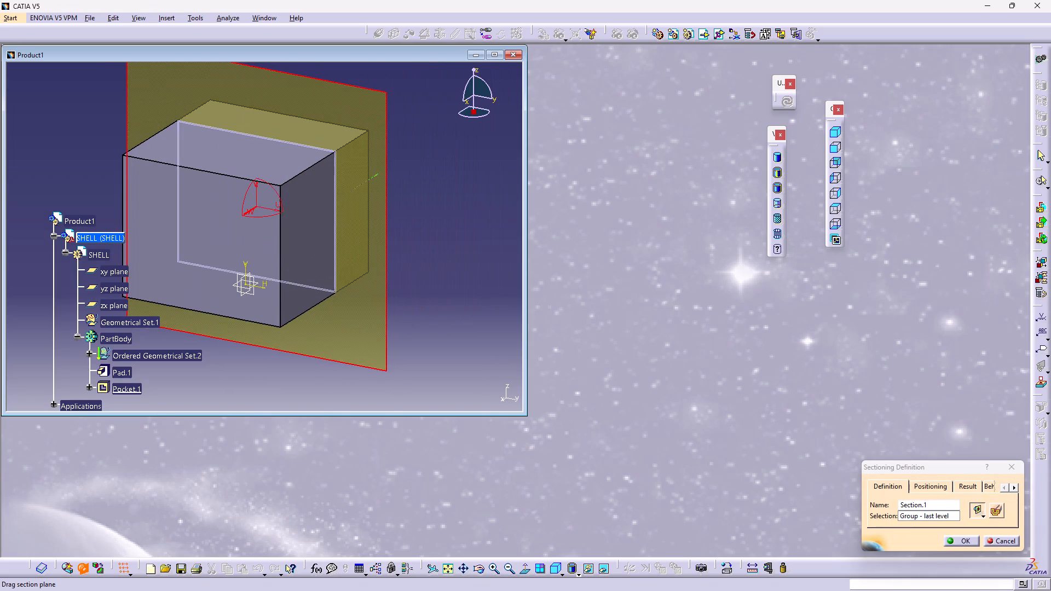
drag(351, 159, 339, 154)
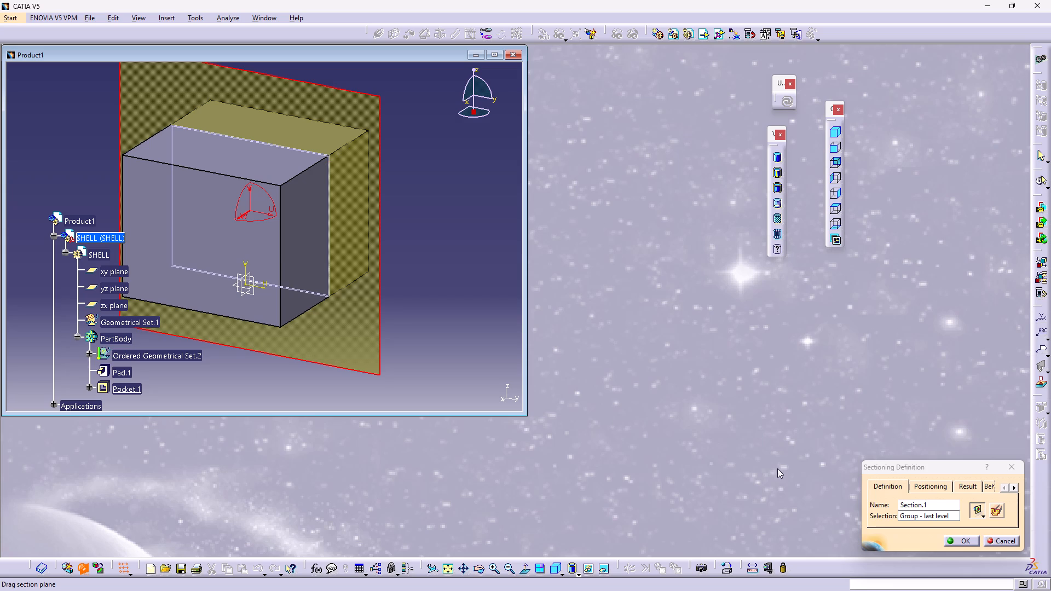
click(967, 544)
Maximize the product document window and examine the section outline in the block from above and below.
middle_drag(519, 344, 438, 246)
right_drag(519, 344, 438, 246)
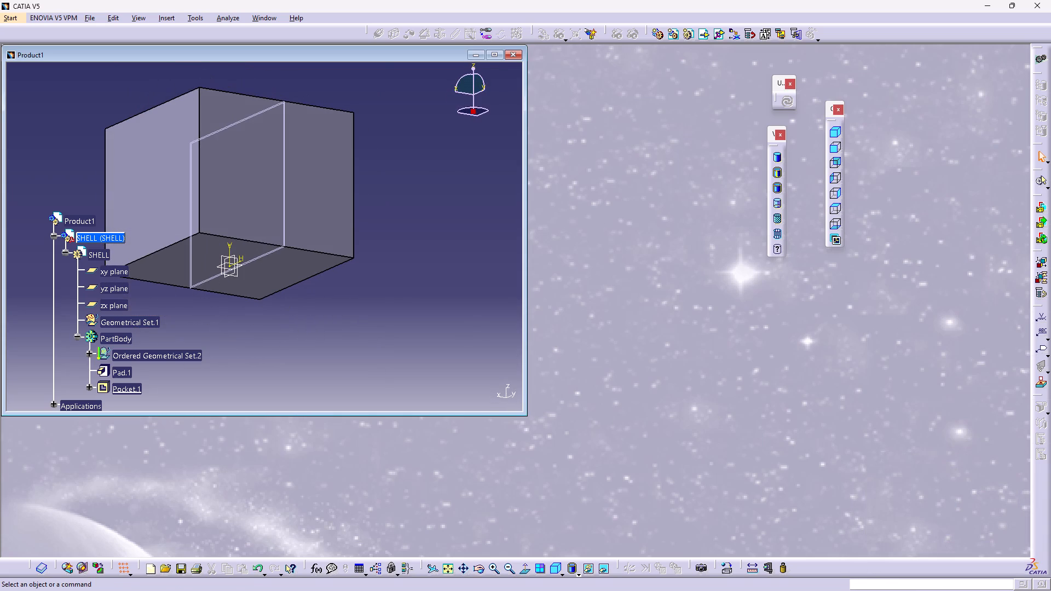
click(495, 60)
middle_drag(538, 207, 532, 401)
right_drag(536, 236, 532, 401)
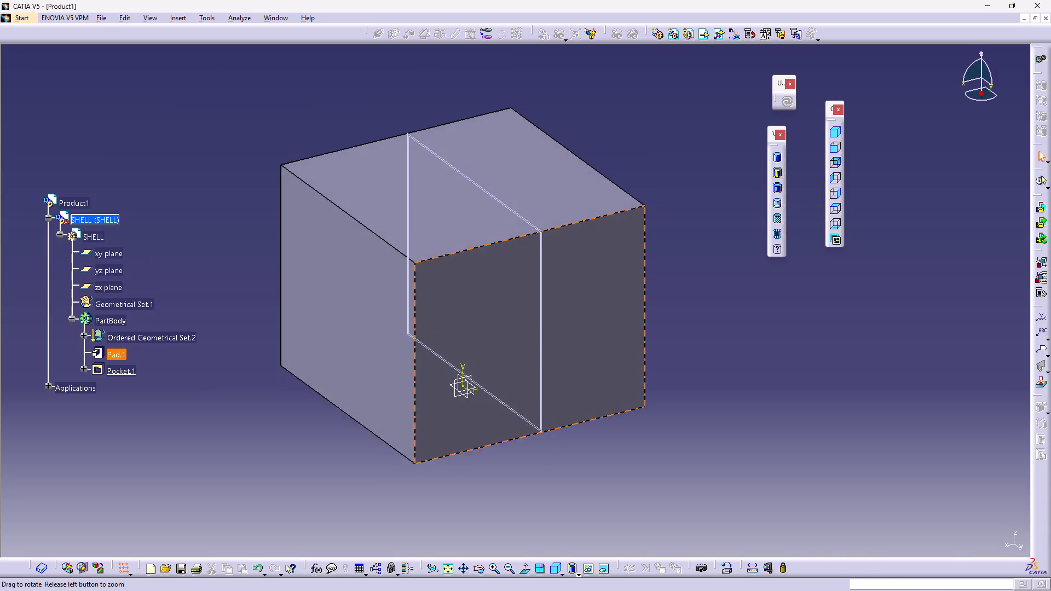
middle_drag(532, 401, 552, 420)
right_drag(532, 401, 552, 420)
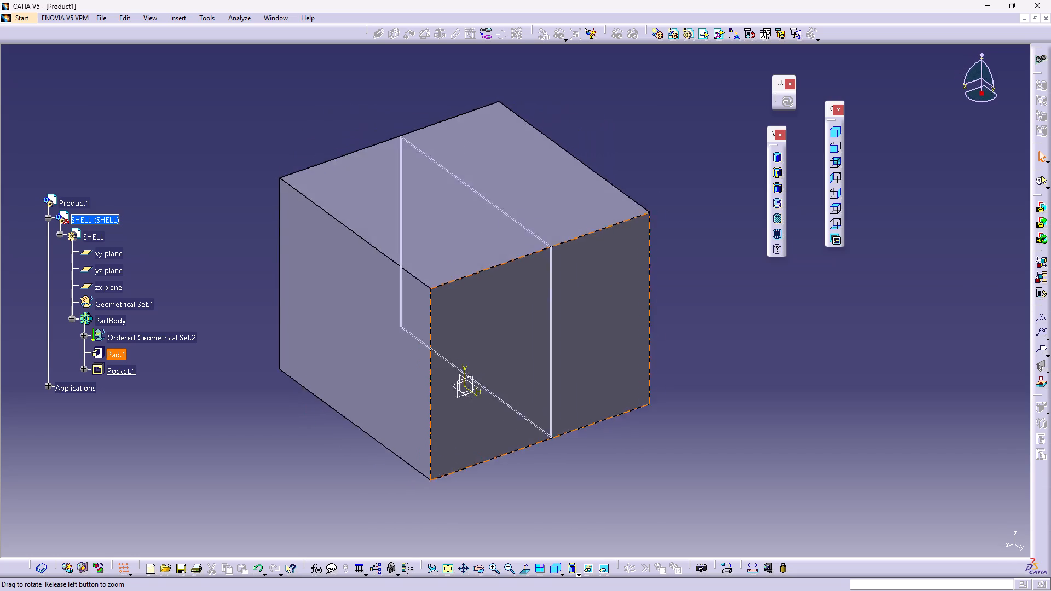
right_drag(552, 420, 626, 390)
middle_drag(552, 420, 632, 409)
right_click(636, 384)
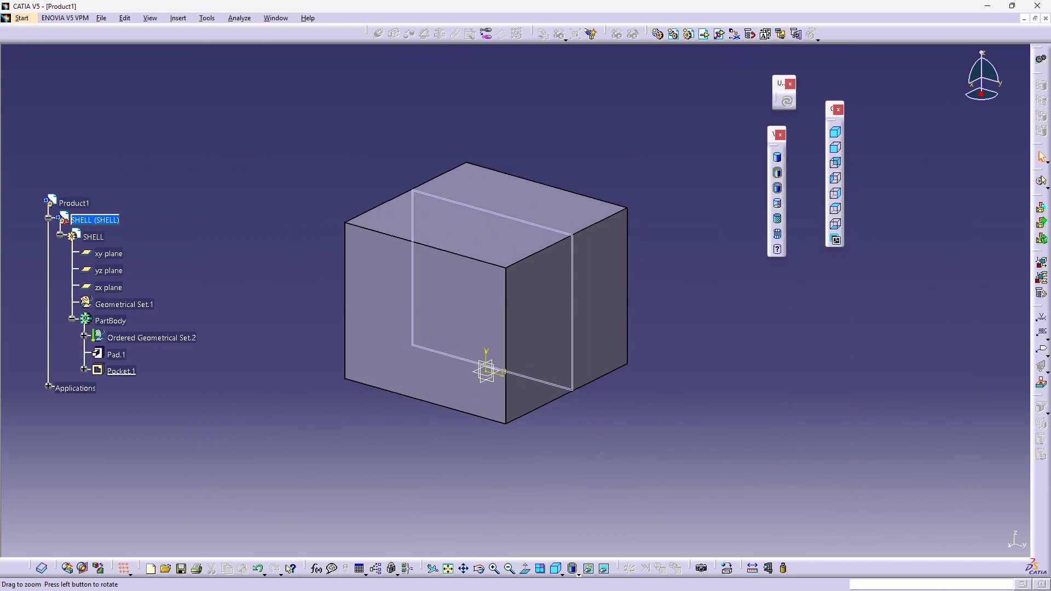
click(690, 315)
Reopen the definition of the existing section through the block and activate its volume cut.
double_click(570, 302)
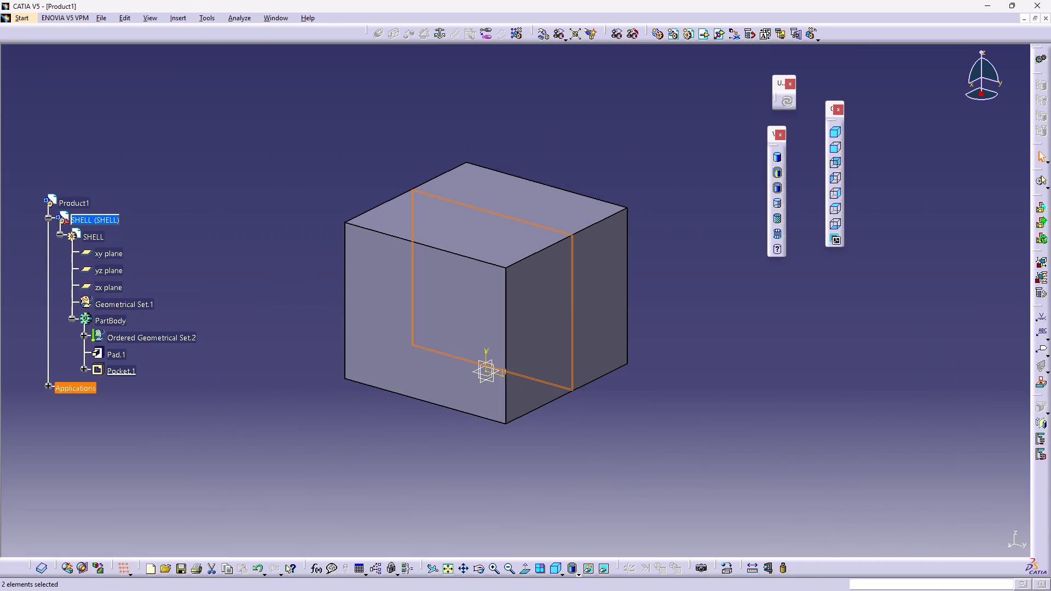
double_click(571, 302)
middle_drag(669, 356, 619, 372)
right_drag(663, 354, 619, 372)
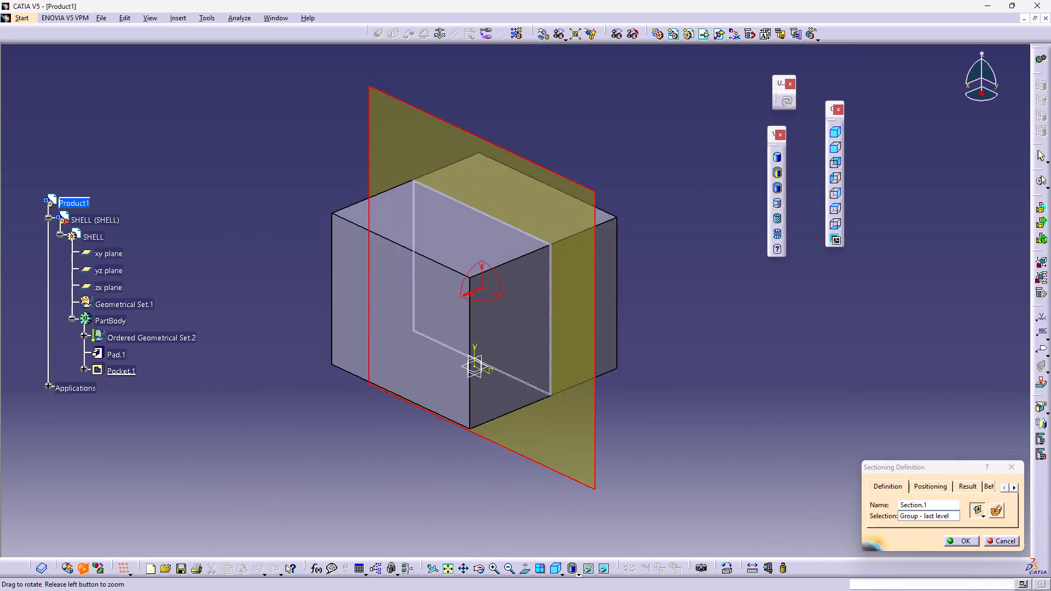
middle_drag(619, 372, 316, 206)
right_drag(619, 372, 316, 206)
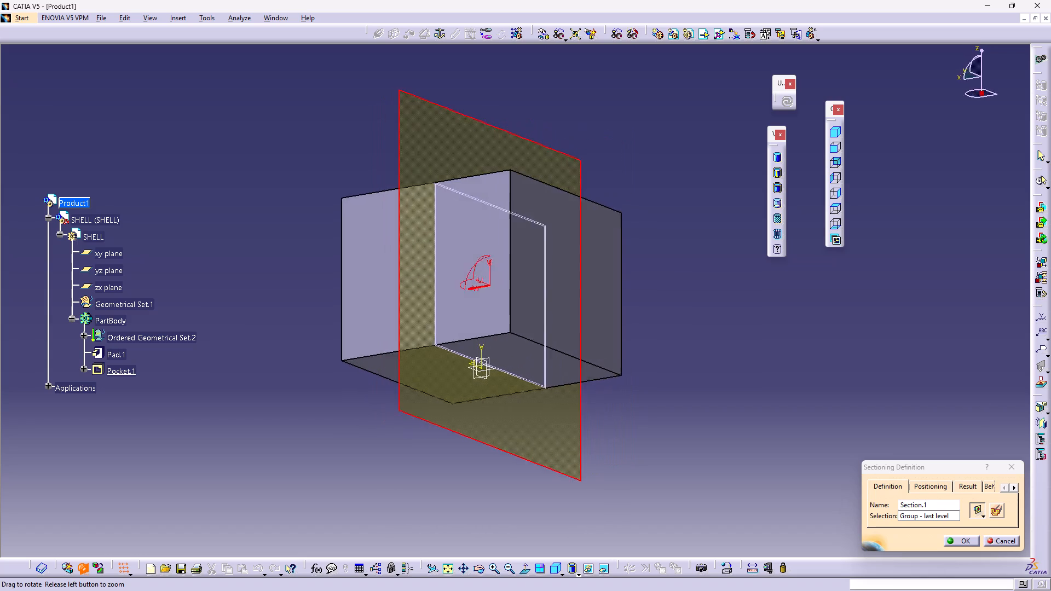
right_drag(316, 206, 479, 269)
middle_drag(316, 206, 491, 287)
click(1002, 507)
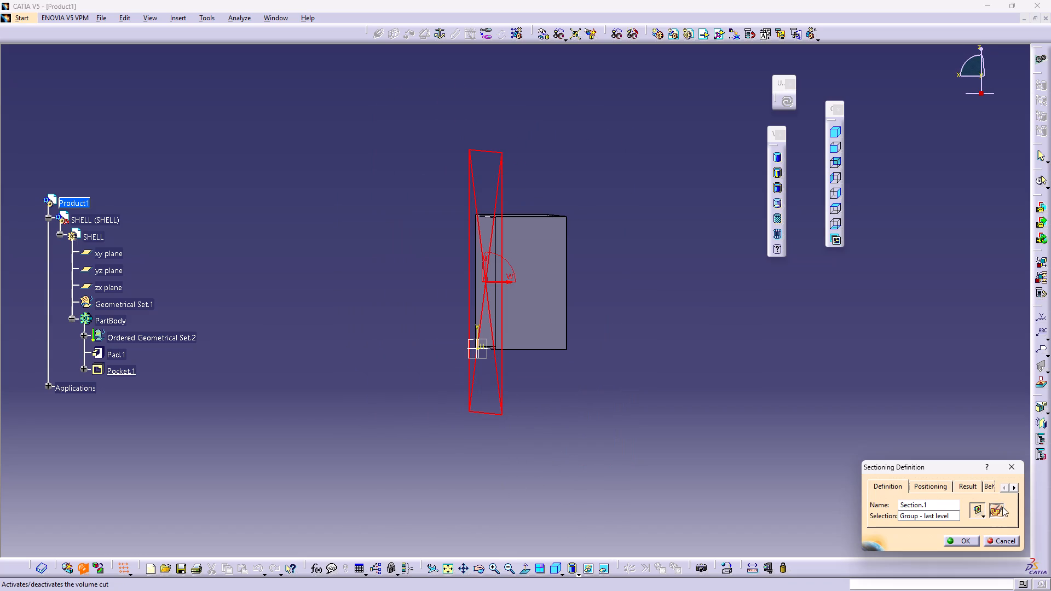
Examine the cut block's hollow interior, wall edges and corners from several angles.
middle_drag(590, 413, 736, 345)
right_drag(588, 413, 756, 431)
right_drag(756, 431, 756, 423)
middle_drag(448, 333, 447, 333)
right_drag(447, 333, 757, 470)
middle_drag(447, 333, 757, 470)
scroll(580, 432, up, 1)
middle_drag(754, 432, 677, 371)
middle_click(677, 371)
middle_drag(420, 339, 542, 373)
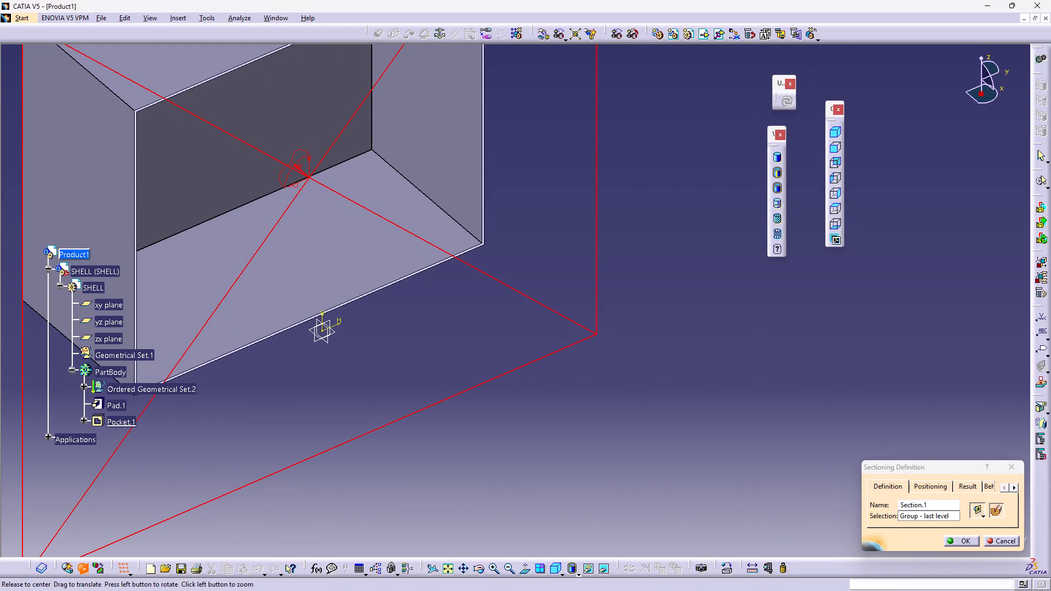
middle_drag(542, 373, 568, 382)
middle_drag(499, 384, 582, 368)
right_drag(499, 385, 597, 378)
right_click(597, 378)
middle_drag(237, 347, 496, 415)
middle_drag(509, 415, 372, 380)
right_drag(494, 409, 372, 380)
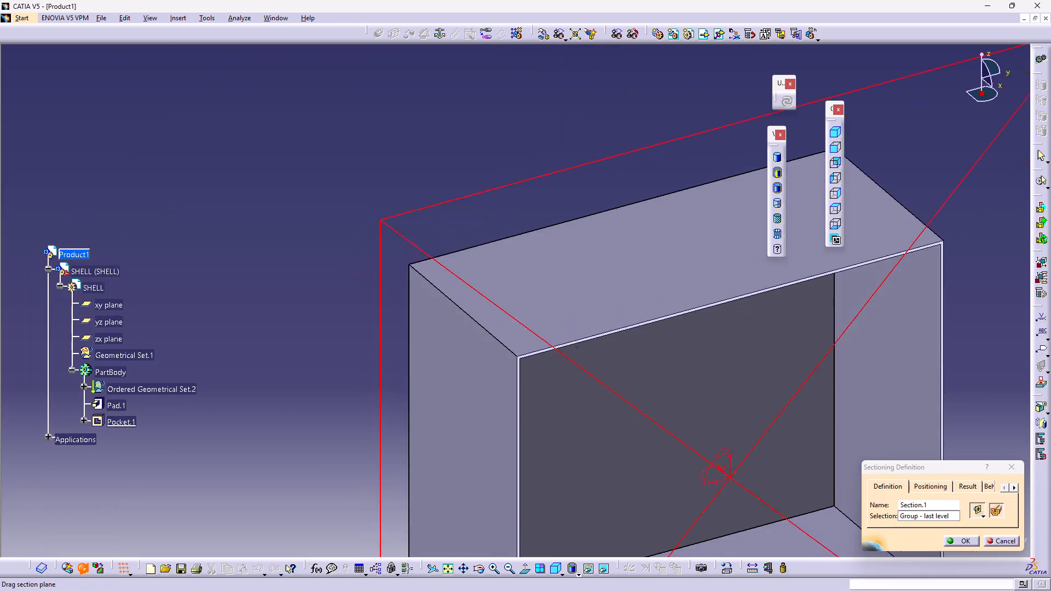
right_drag(372, 380, 362, 376)
middle_drag(372, 380, 362, 376)
middle_drag(639, 436, 407, 188)
middle_drag(513, 315, 367, 328)
right_drag(470, 326, 367, 328)
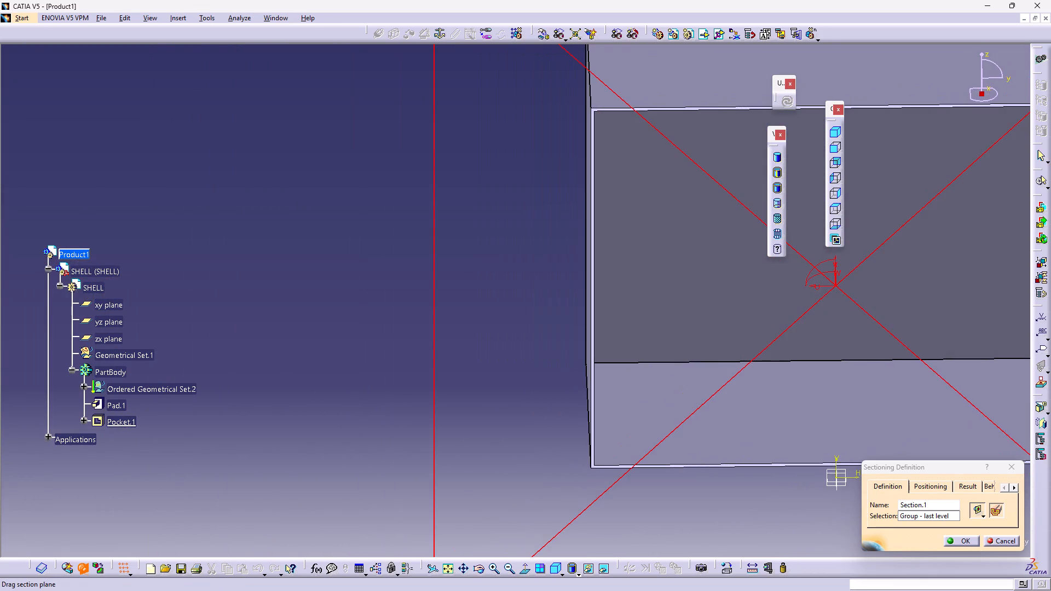
middle_drag(599, 342, 391, 345)
right_click(319, 258)
middle_drag(338, 319, 586, 362)
right_drag(338, 319, 586, 362)
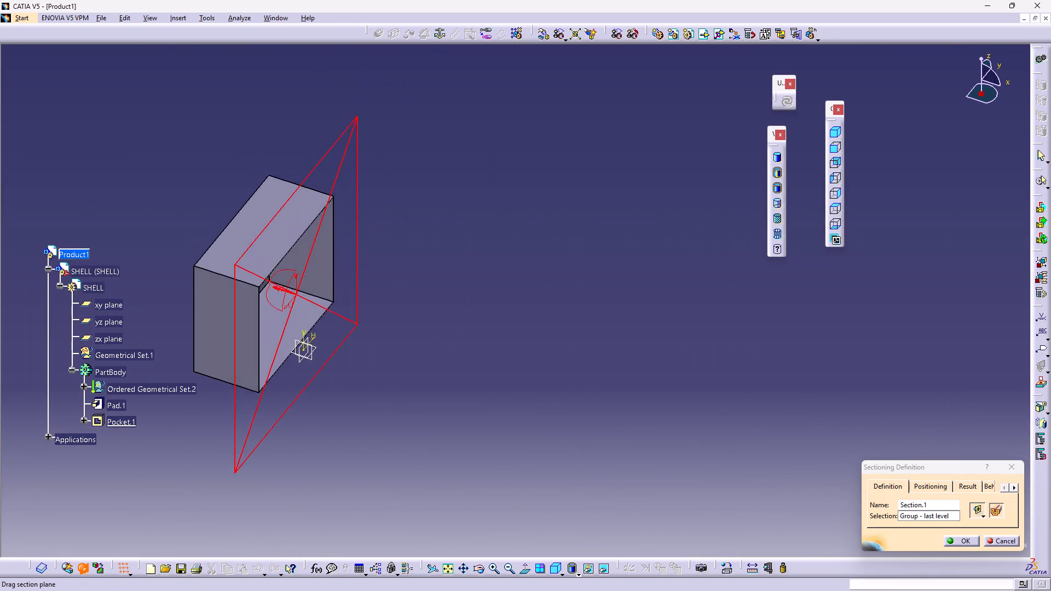
right_drag(586, 362, 585, 360)
middle_drag(586, 362, 576, 329)
right_click(585, 358)
middle_drag(416, 339, 750, 337)
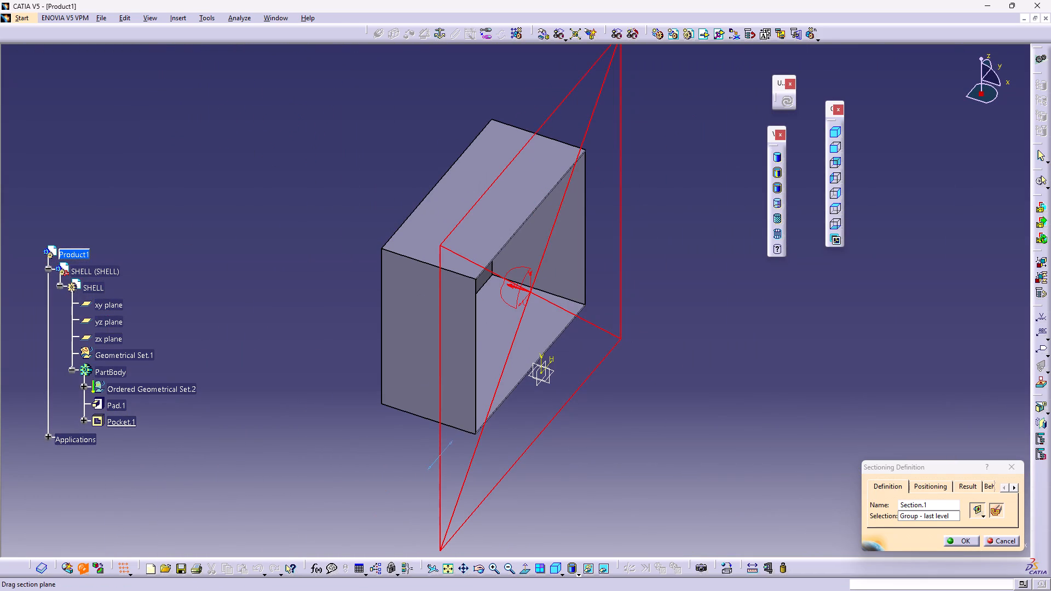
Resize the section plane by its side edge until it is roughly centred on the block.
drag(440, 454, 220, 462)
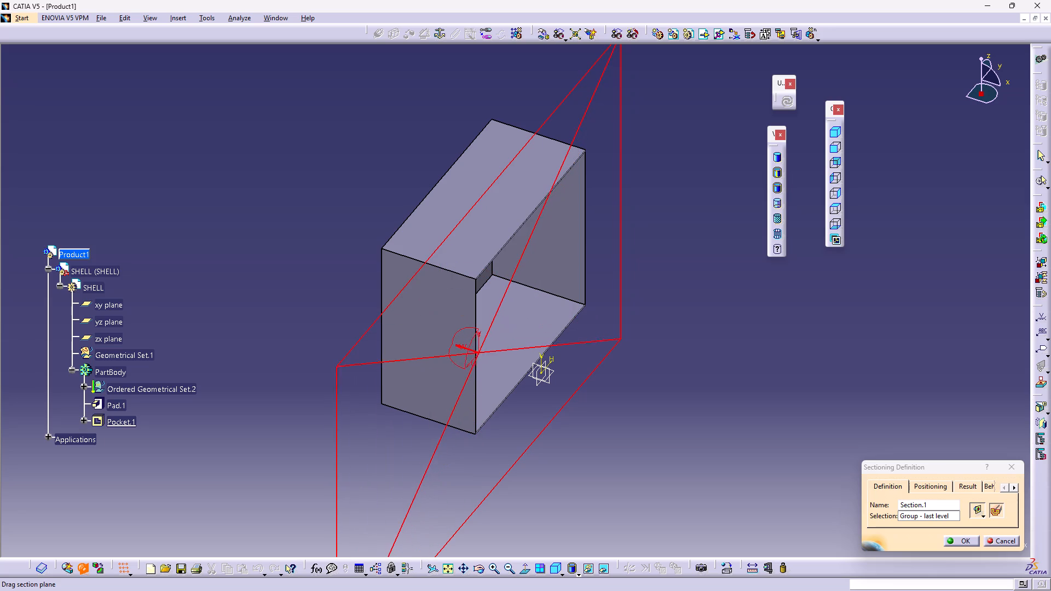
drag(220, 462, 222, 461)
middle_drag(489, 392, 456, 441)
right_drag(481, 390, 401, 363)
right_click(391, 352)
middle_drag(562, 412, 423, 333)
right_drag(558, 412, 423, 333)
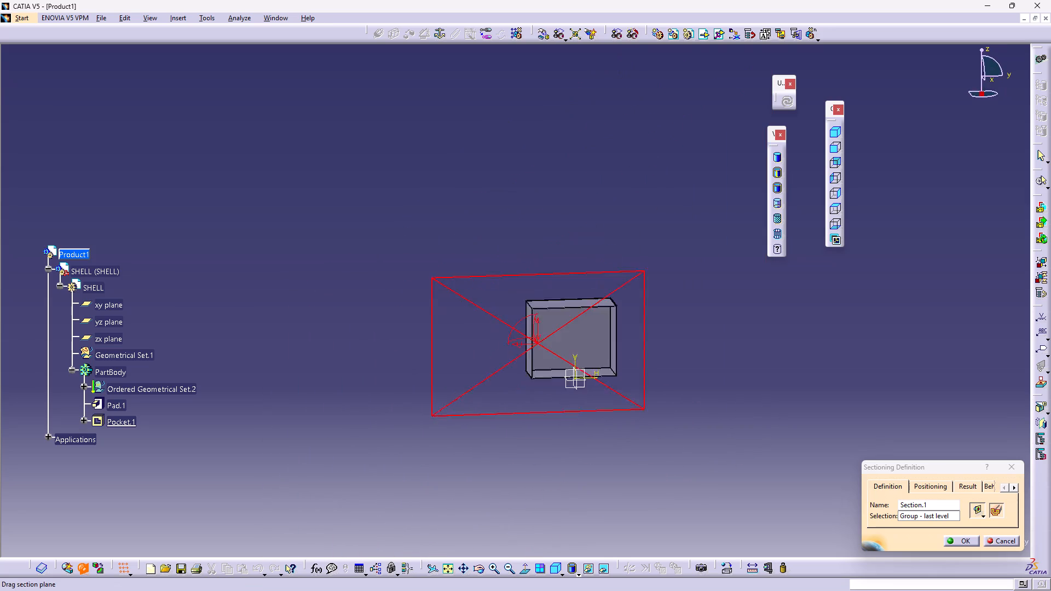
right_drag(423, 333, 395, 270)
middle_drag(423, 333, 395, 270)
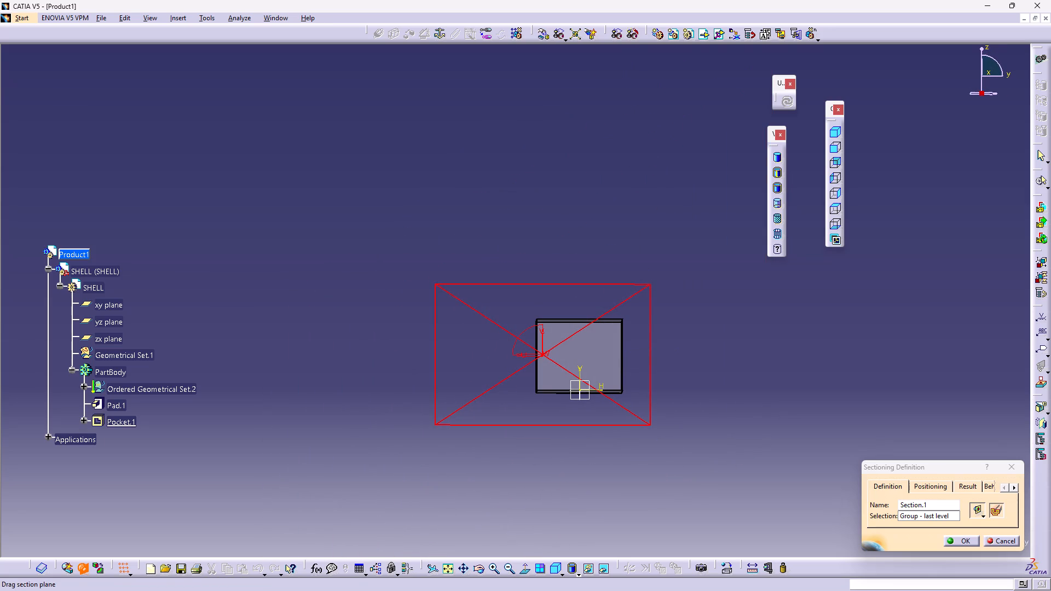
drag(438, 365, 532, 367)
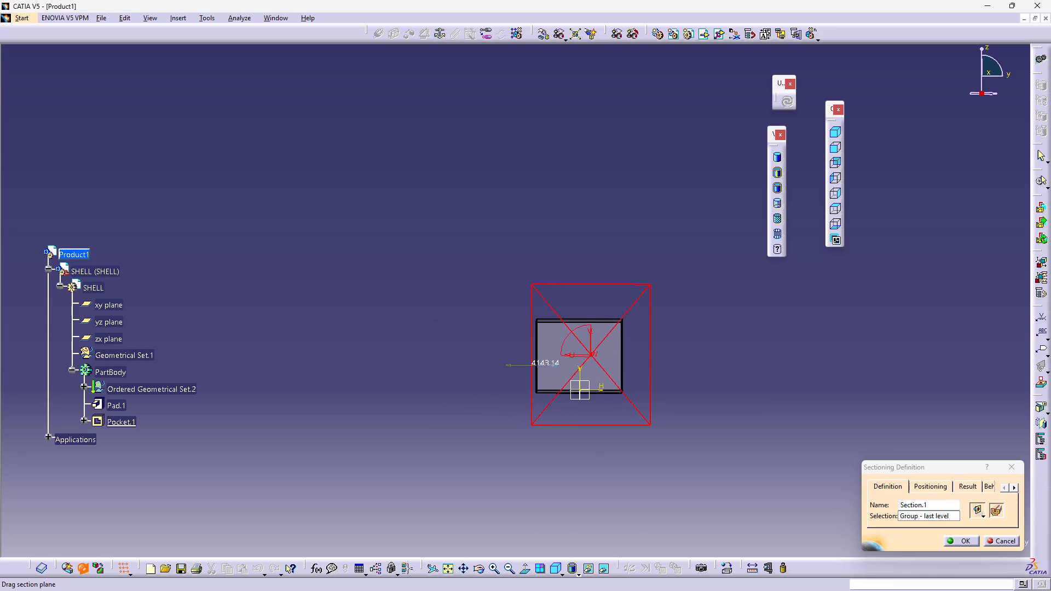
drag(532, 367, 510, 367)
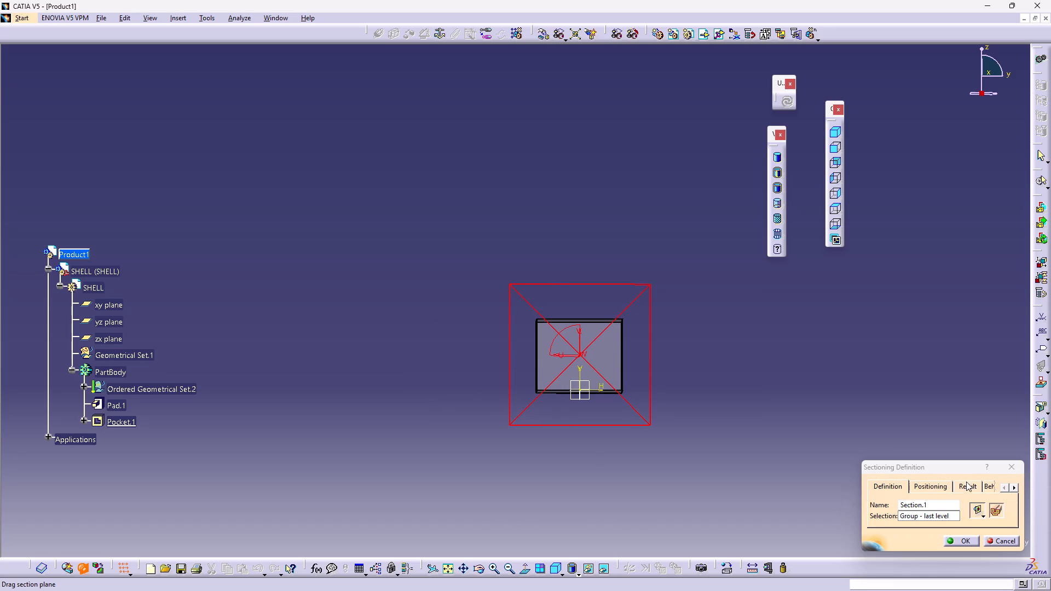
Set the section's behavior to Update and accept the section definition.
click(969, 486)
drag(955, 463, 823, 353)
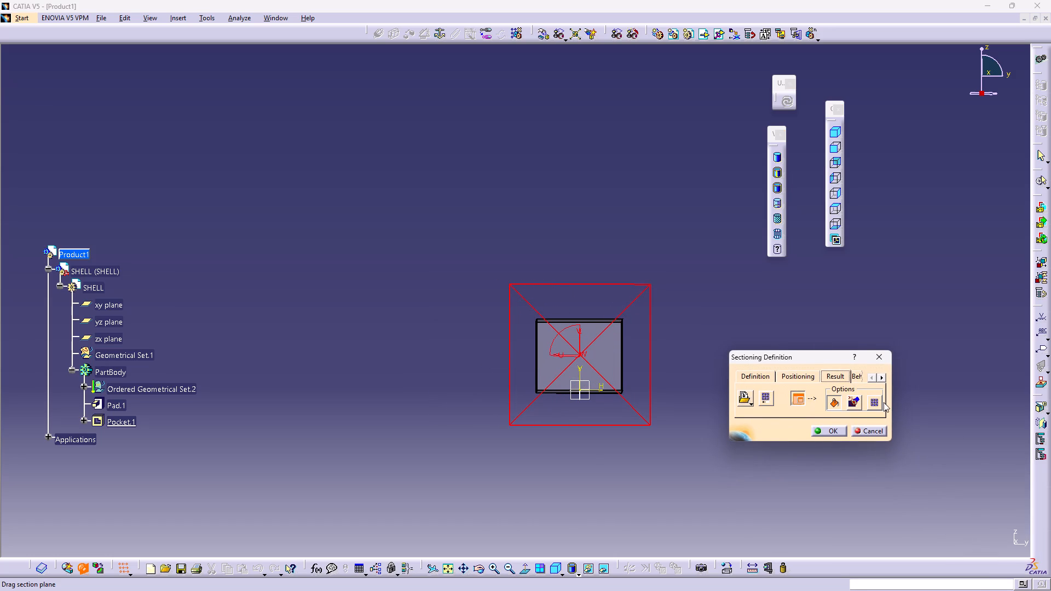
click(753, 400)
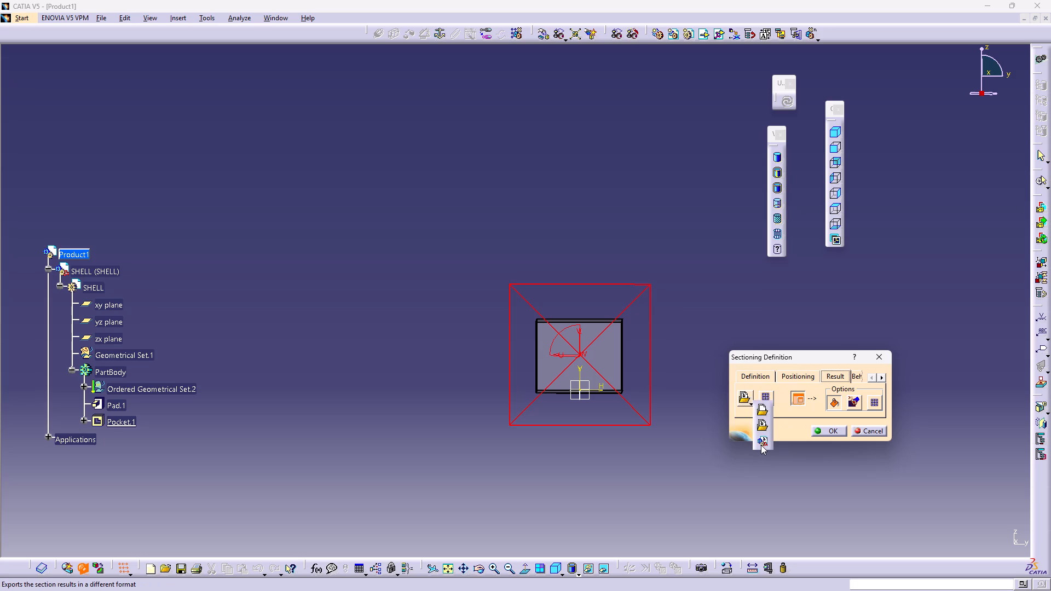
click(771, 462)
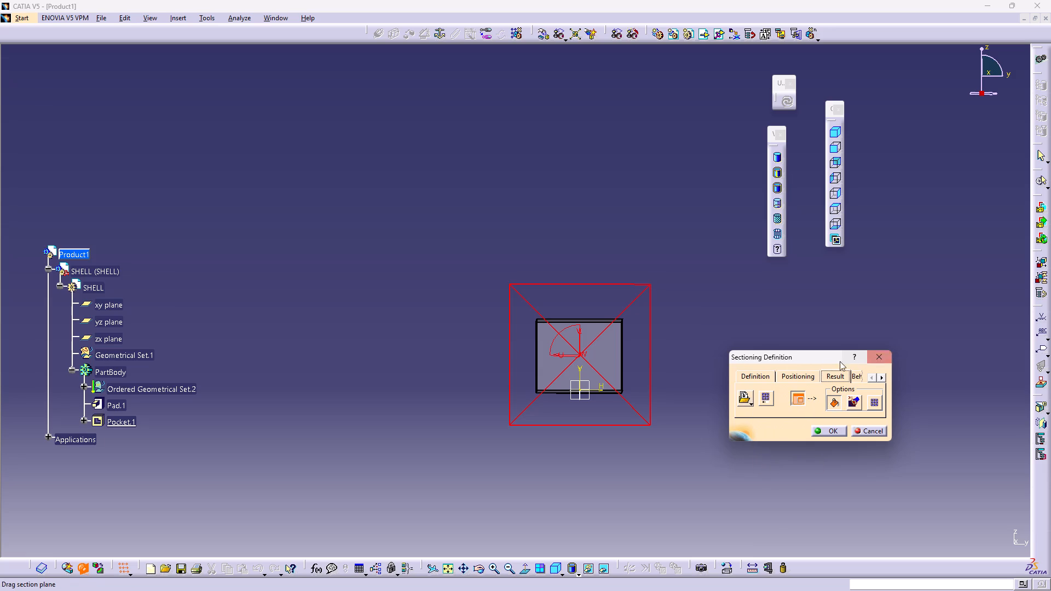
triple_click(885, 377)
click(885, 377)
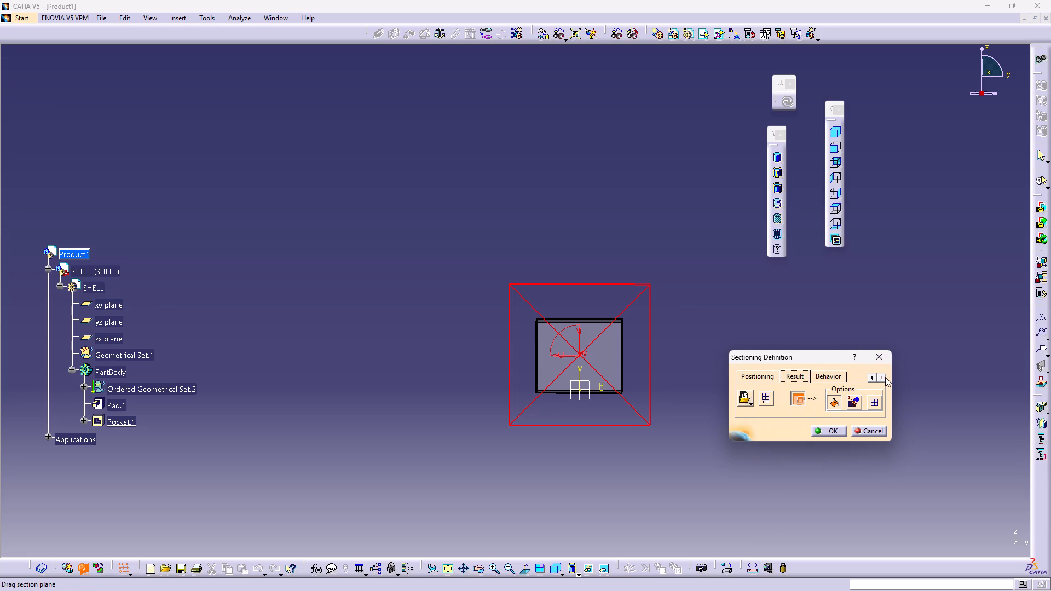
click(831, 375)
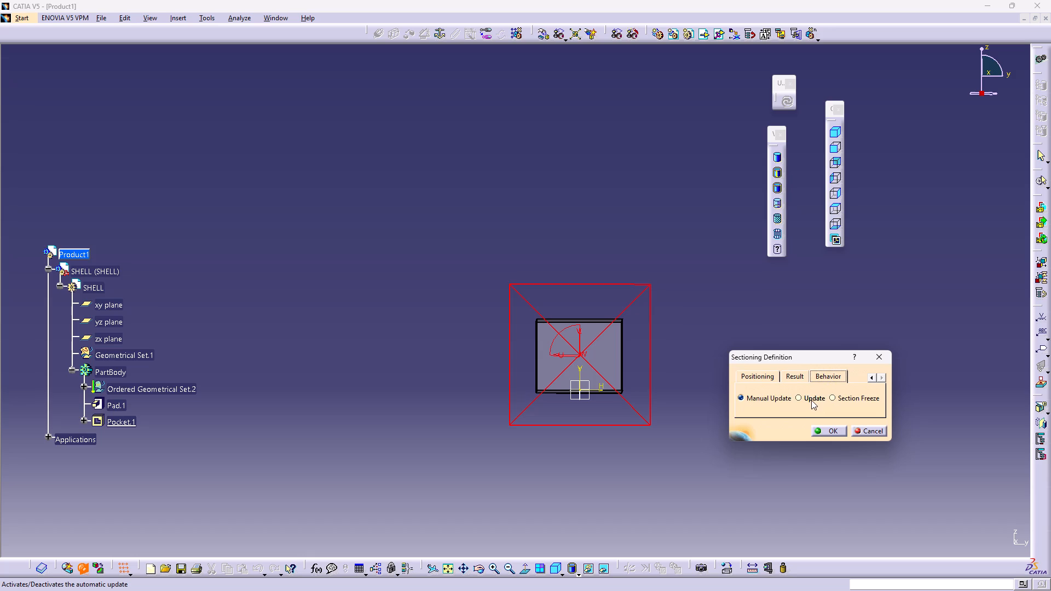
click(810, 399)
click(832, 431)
Examine the sectioned tank from its closed and open sides, including the pocket forming the cavity.
middle_drag(558, 370, 557, 370)
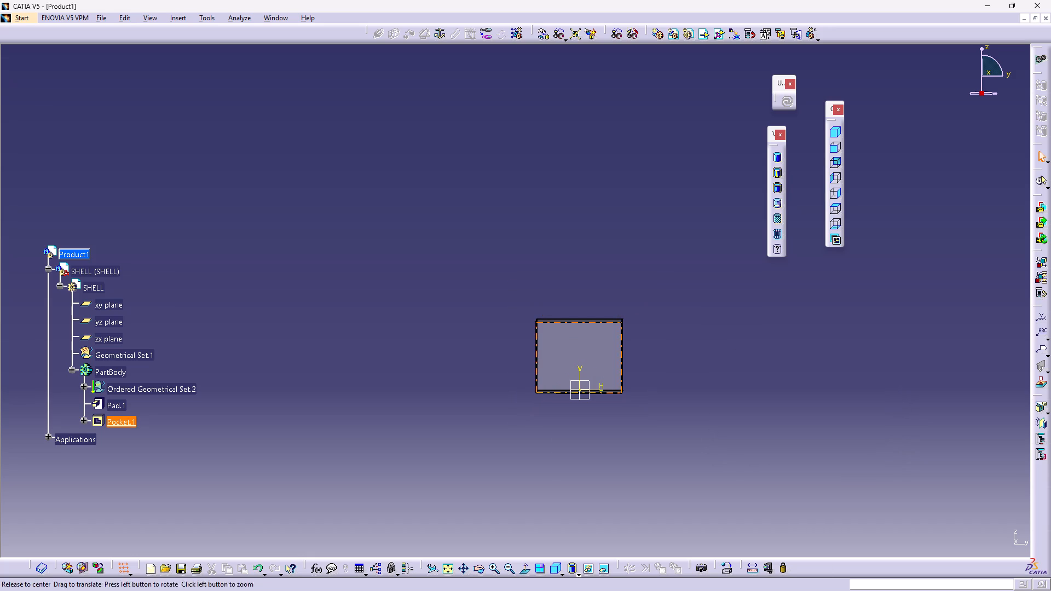
middle_drag(557, 370, 733, 418)
right_drag(555, 372, 727, 491)
right_click(732, 487)
double_click(764, 381)
middle_drag(748, 371, 731, 388)
scroll(747, 371, up, 1)
right_drag(723, 396, 336, 408)
middle_drag(731, 388, 335, 408)
middle_drag(671, 443, 523, 273)
middle_drag(679, 368, 355, 340)
right_drag(679, 369, 355, 340)
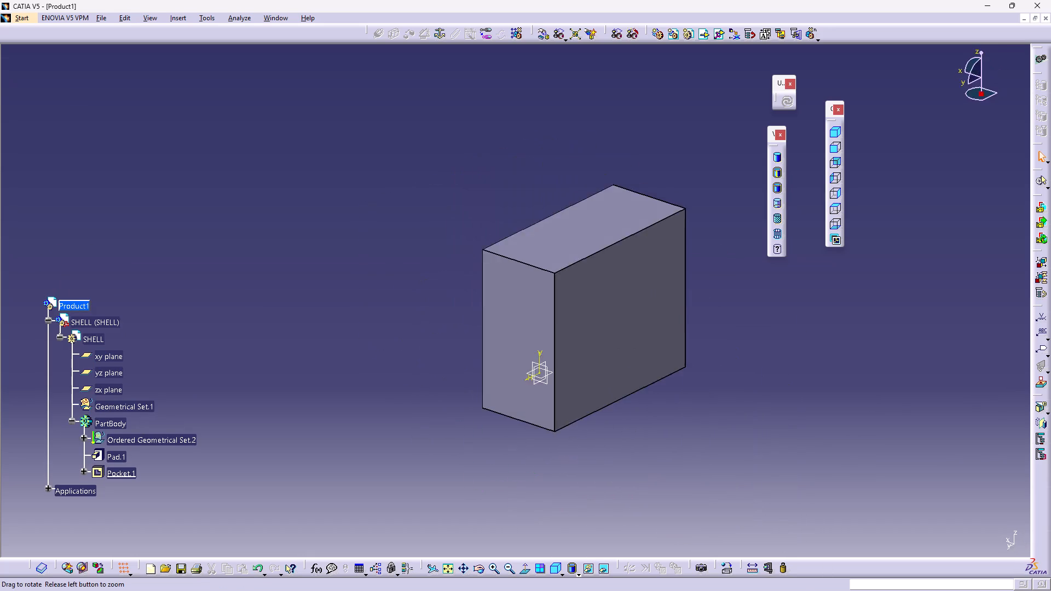
right_drag(355, 340, 314, 306)
middle_drag(355, 340, 846, 337)
right_drag(314, 306, 846, 337)
middle_drag(387, 346, 617, 385)
right_drag(390, 351, 617, 385)
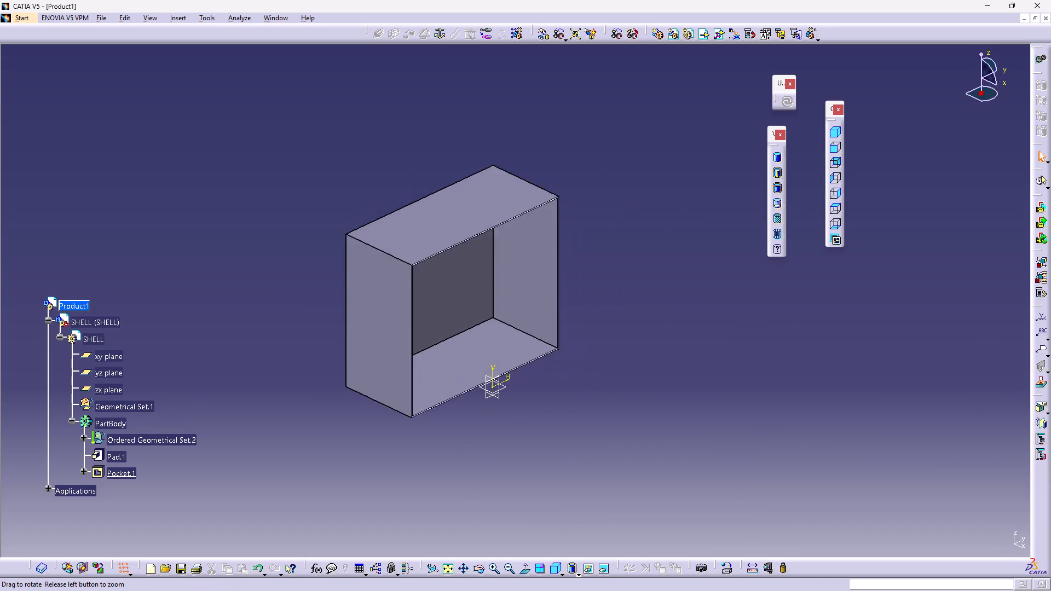
right_drag(617, 385, 664, 374)
middle_drag(617, 385, 665, 374)
double_click(677, 357)
click(677, 354)
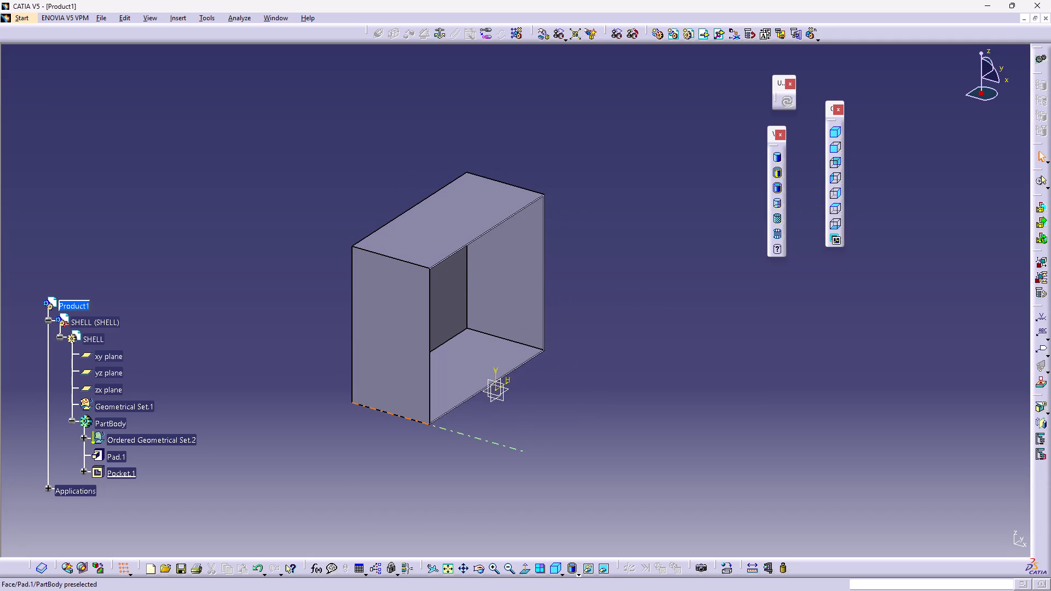
click(111, 473)
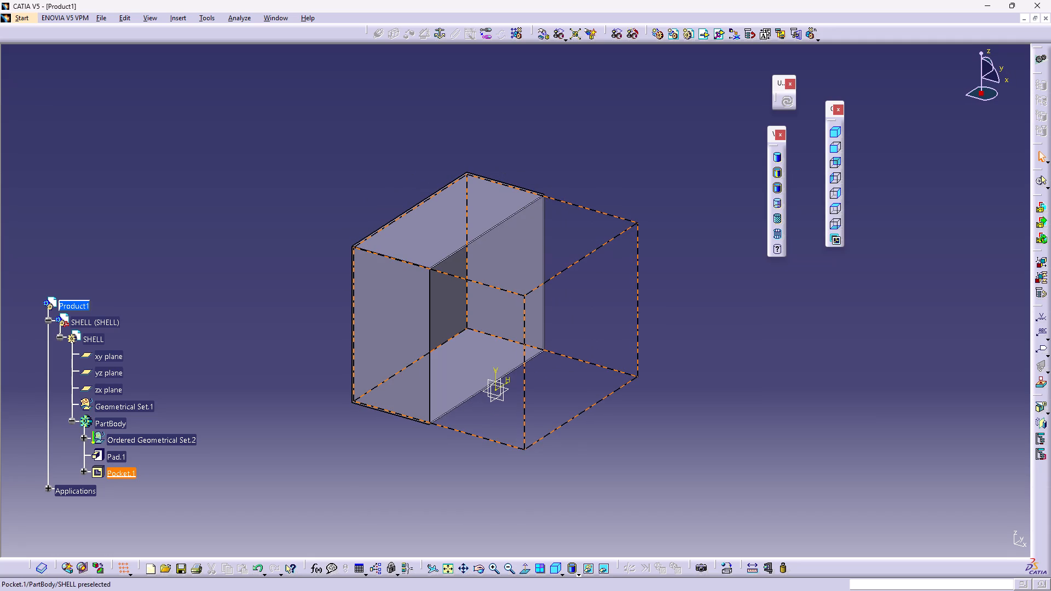
double_click(255, 440)
middle_drag(262, 389, 279, 370)
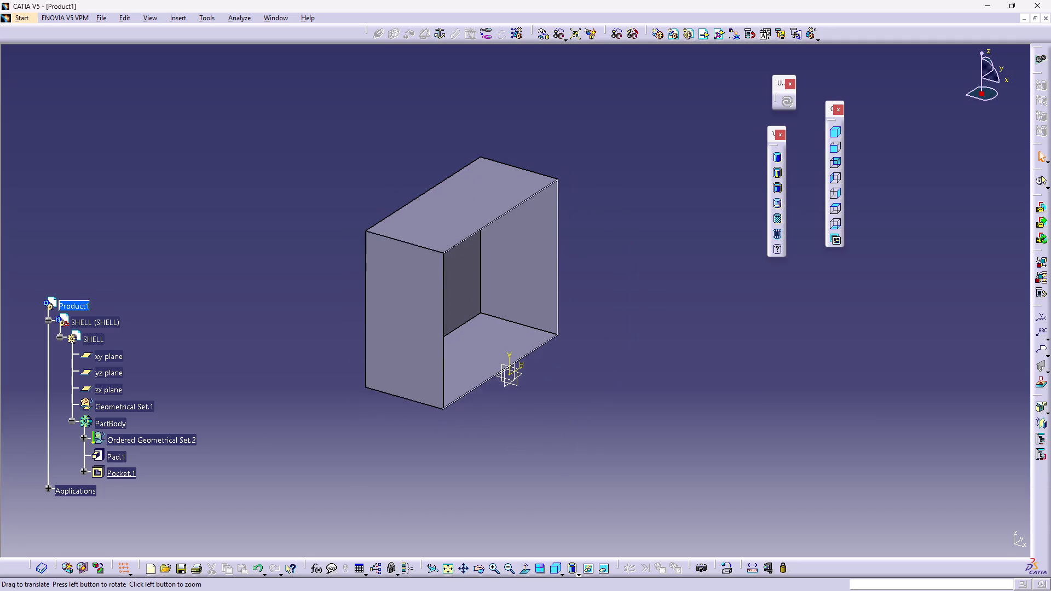
middle_drag(279, 370, 306, 368)
right_click(292, 353)
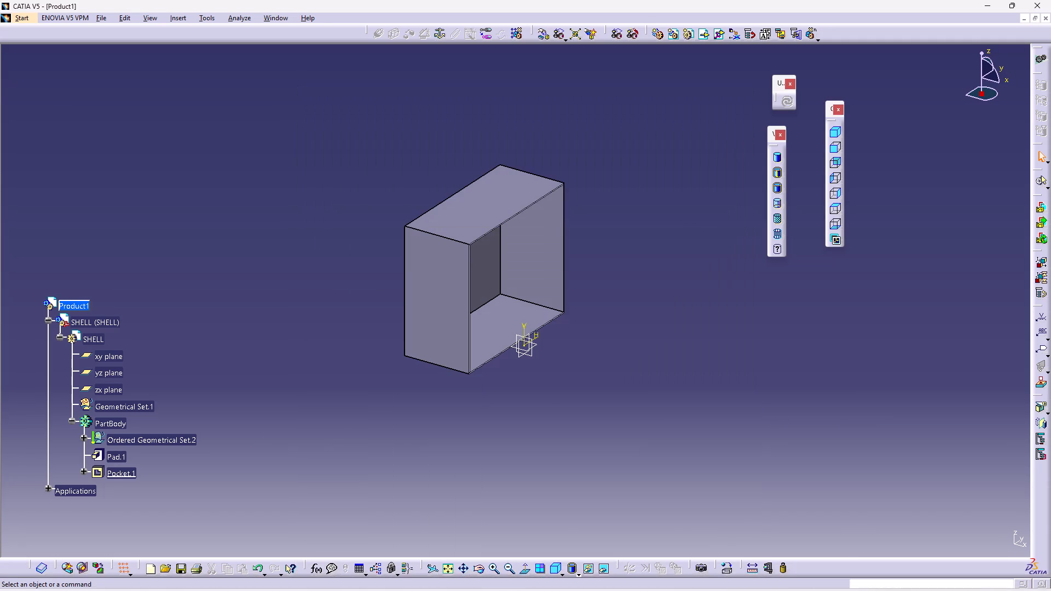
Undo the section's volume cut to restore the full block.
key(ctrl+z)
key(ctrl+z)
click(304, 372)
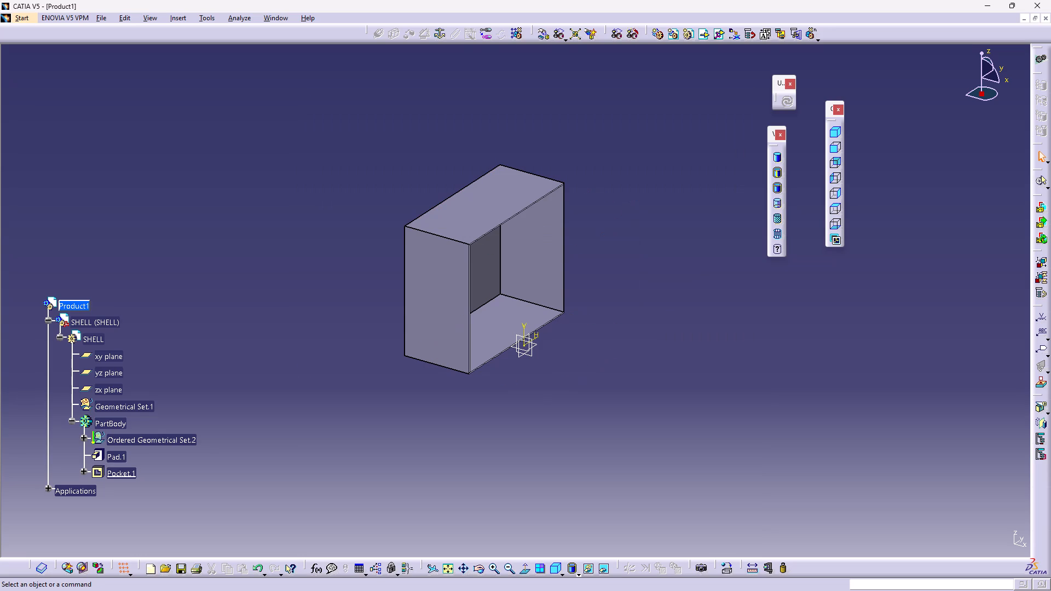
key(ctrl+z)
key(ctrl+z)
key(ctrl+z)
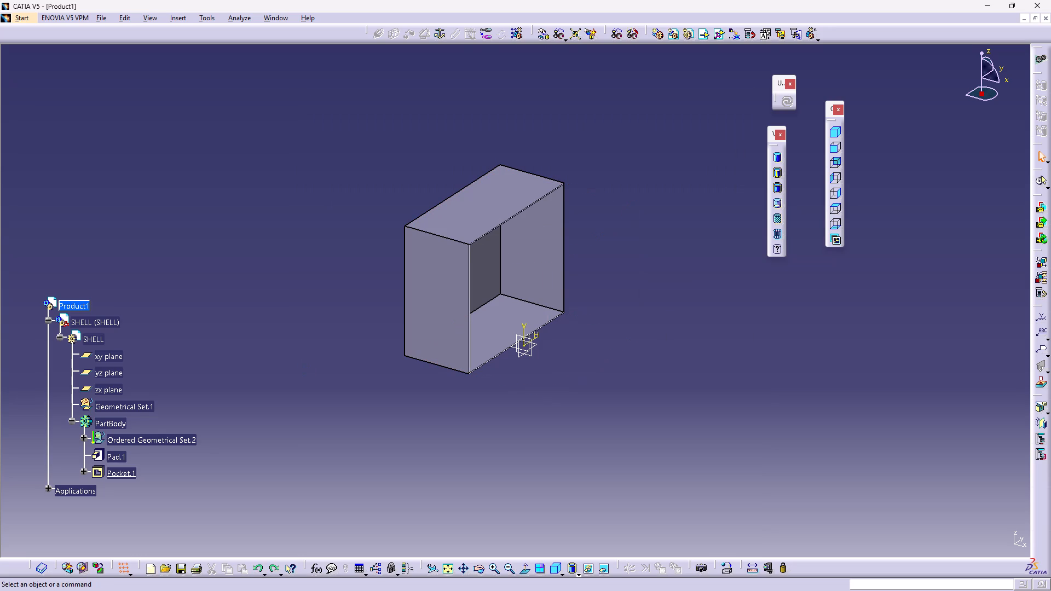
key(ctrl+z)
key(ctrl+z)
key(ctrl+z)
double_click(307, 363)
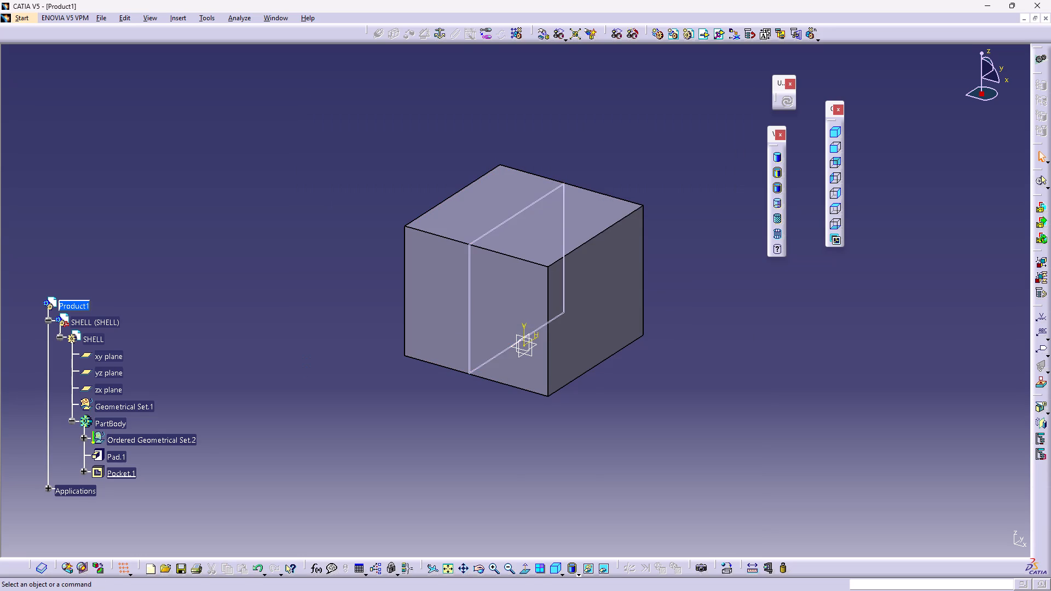
Delete the section from the product by selecting its outline on the block.
middle_drag(297, 360, 510, 395)
right_drag(294, 360, 510, 395)
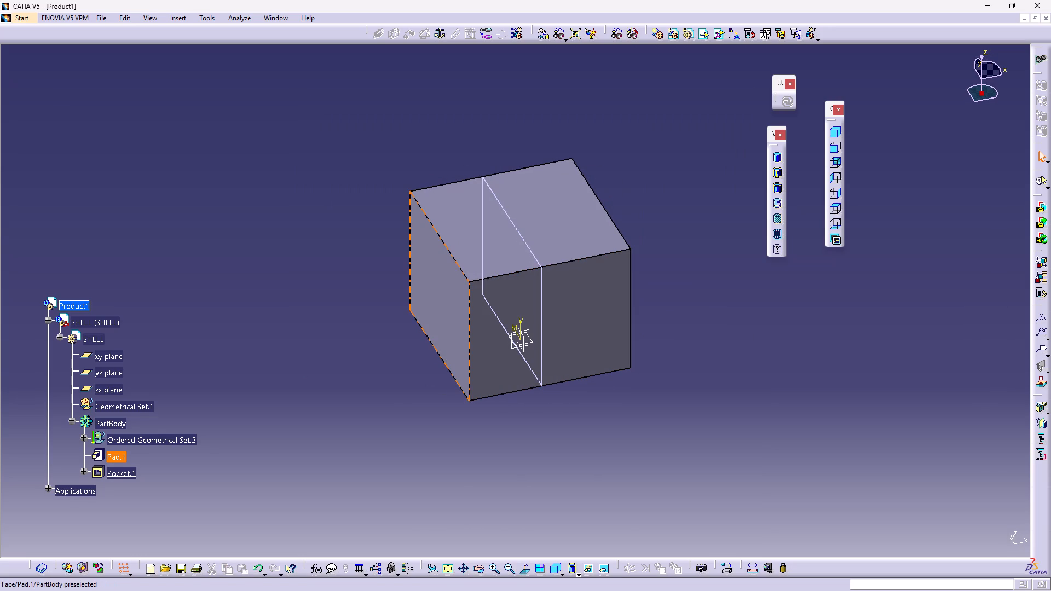
click(85, 472)
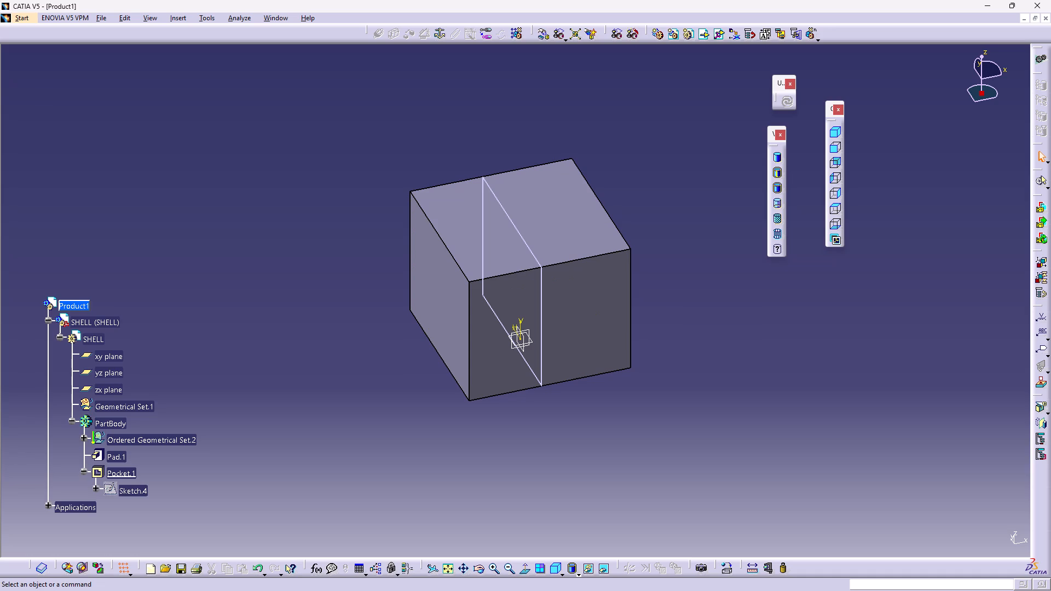
click(541, 294)
right_click(541, 294)
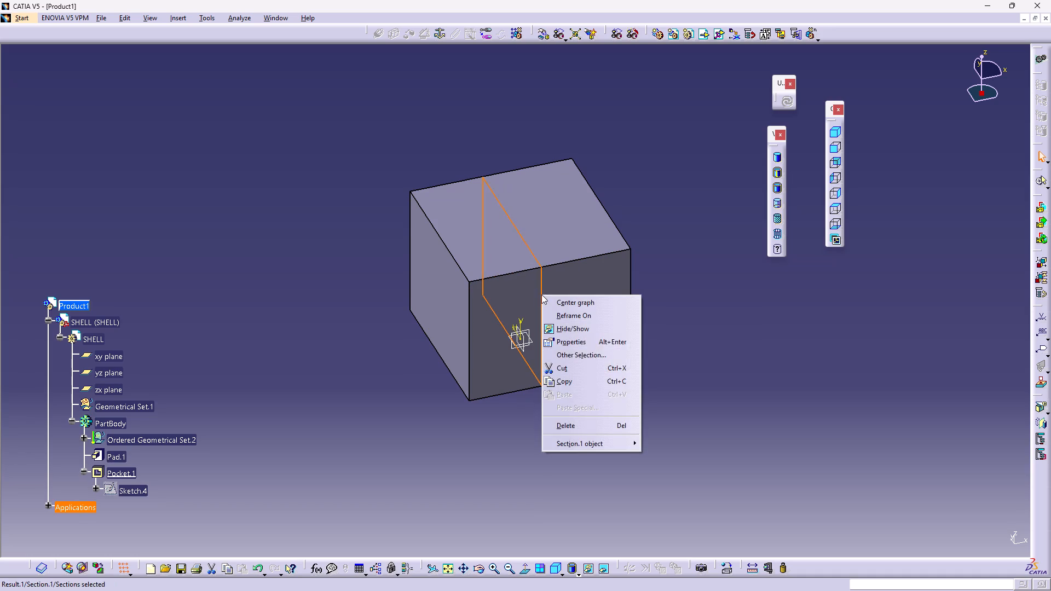
click(574, 428)
click(686, 419)
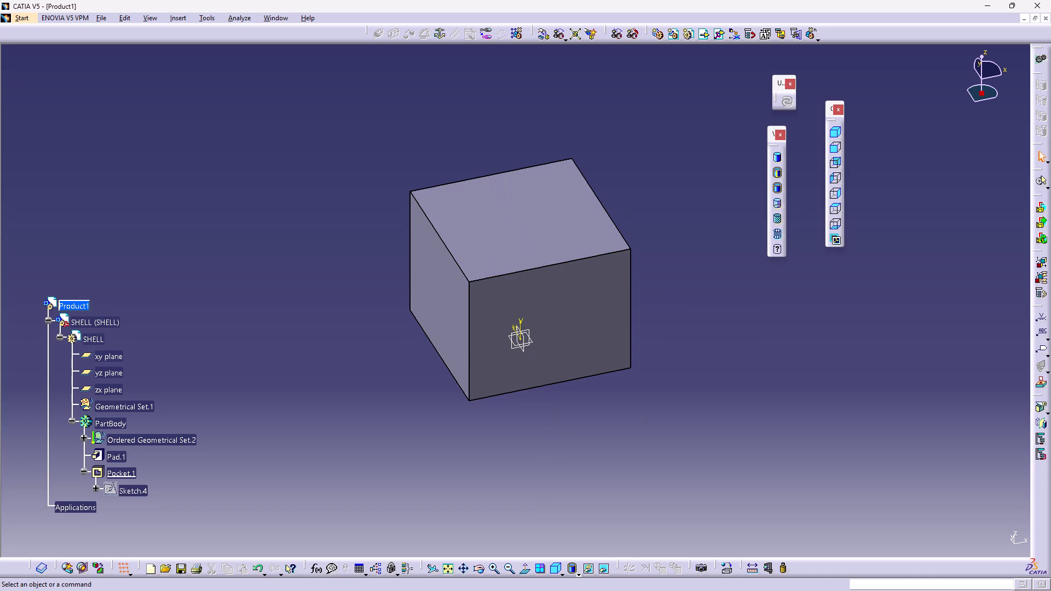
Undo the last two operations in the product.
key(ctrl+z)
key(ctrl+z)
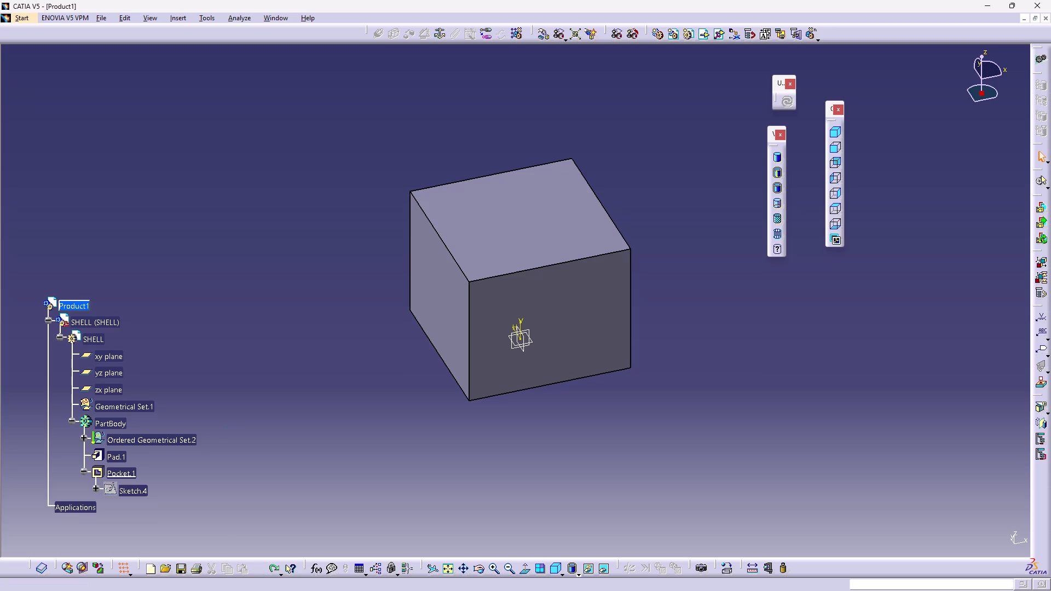
Hide the section listed under Applications > Sections in the product's specification tree.
scroll(125, 424, down, 3)
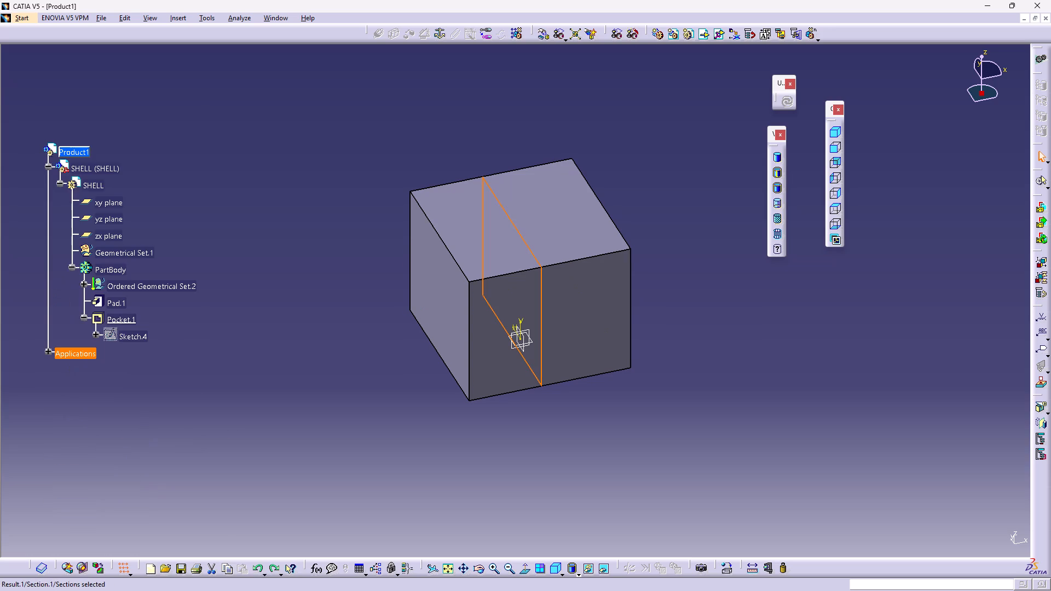
click(45, 351)
click(60, 368)
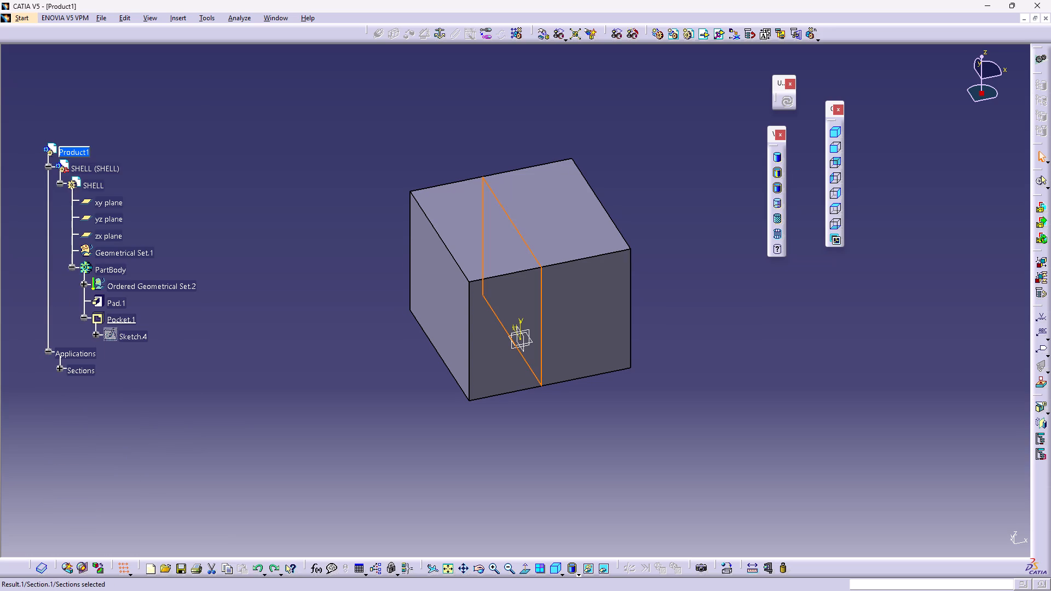
click(82, 386)
right_click(81, 386)
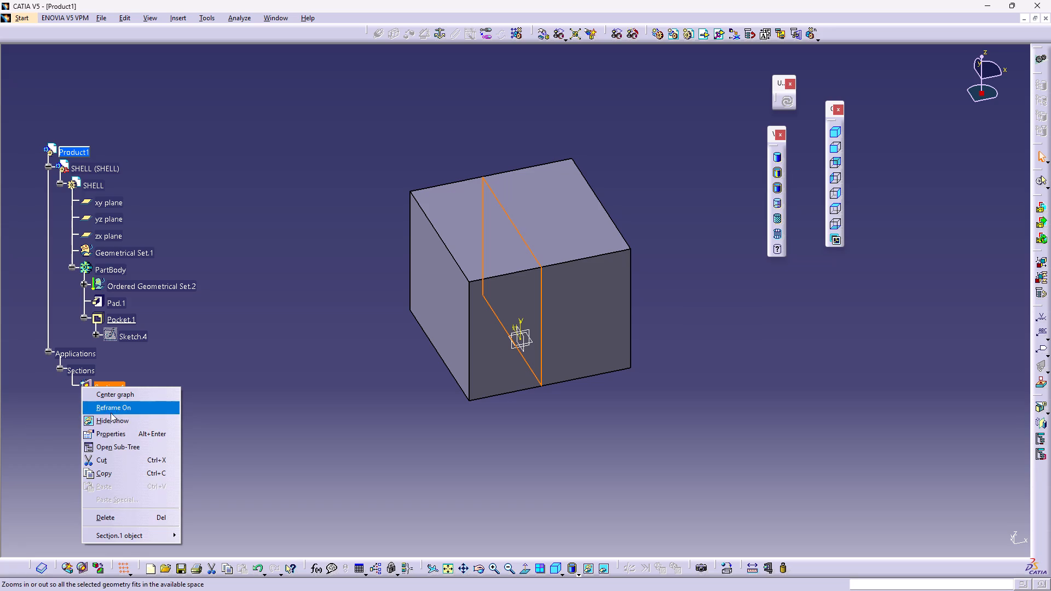
click(111, 426)
double_click(287, 409)
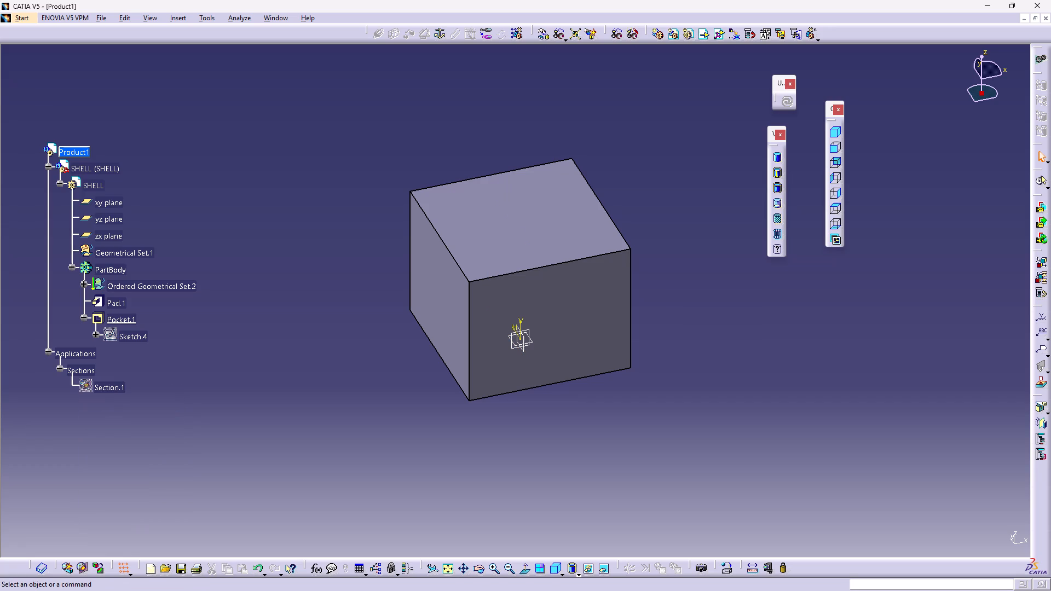
Activate the SHELL part for editing and collapse the PartBody, Sections and Applications branches of the specification tree.
double_click(91, 184)
click(275, 293)
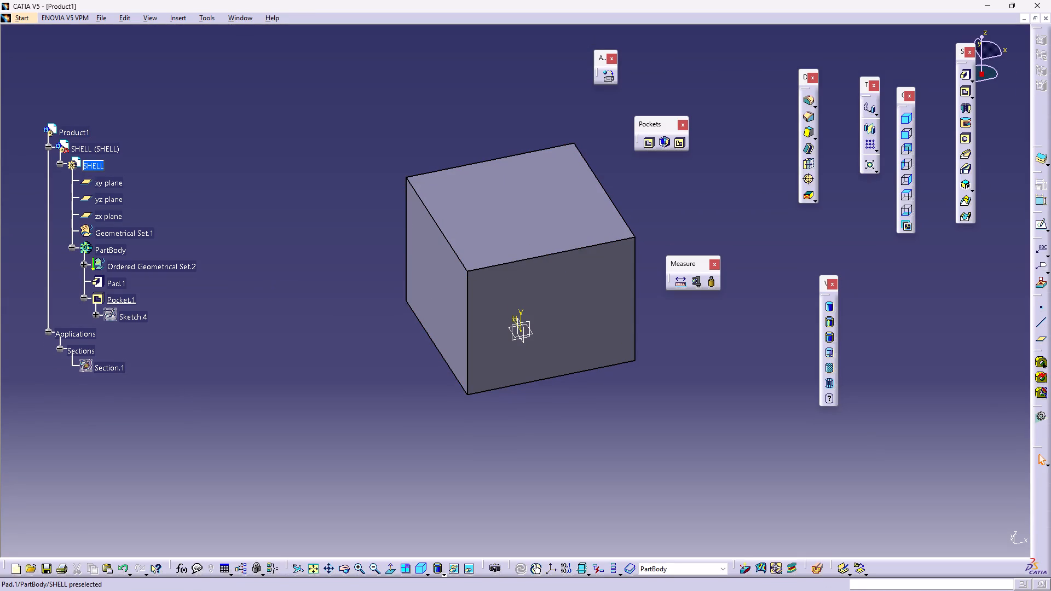
click(74, 250)
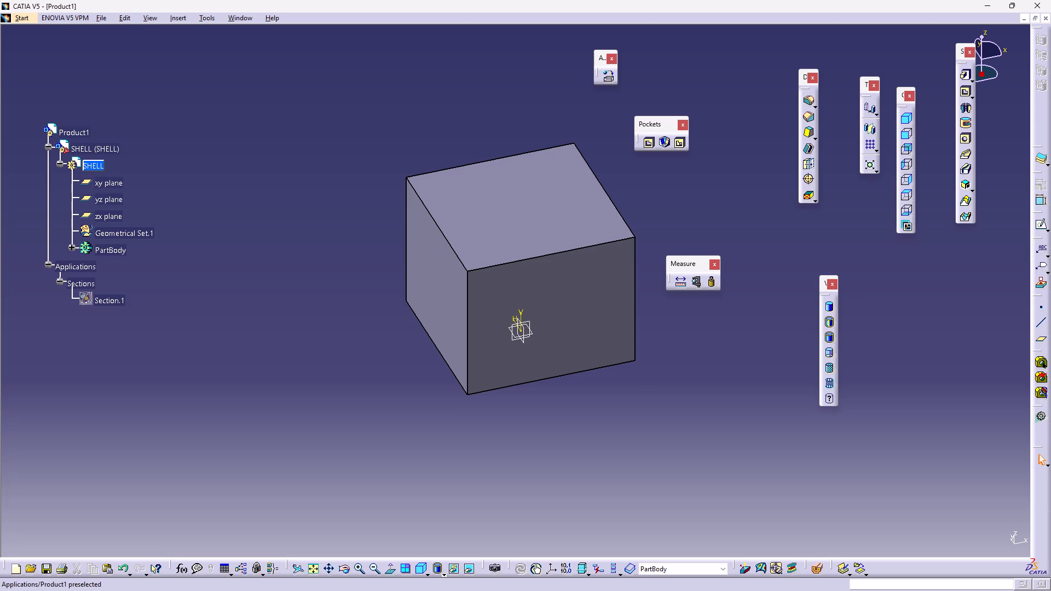
click(57, 281)
click(141, 315)
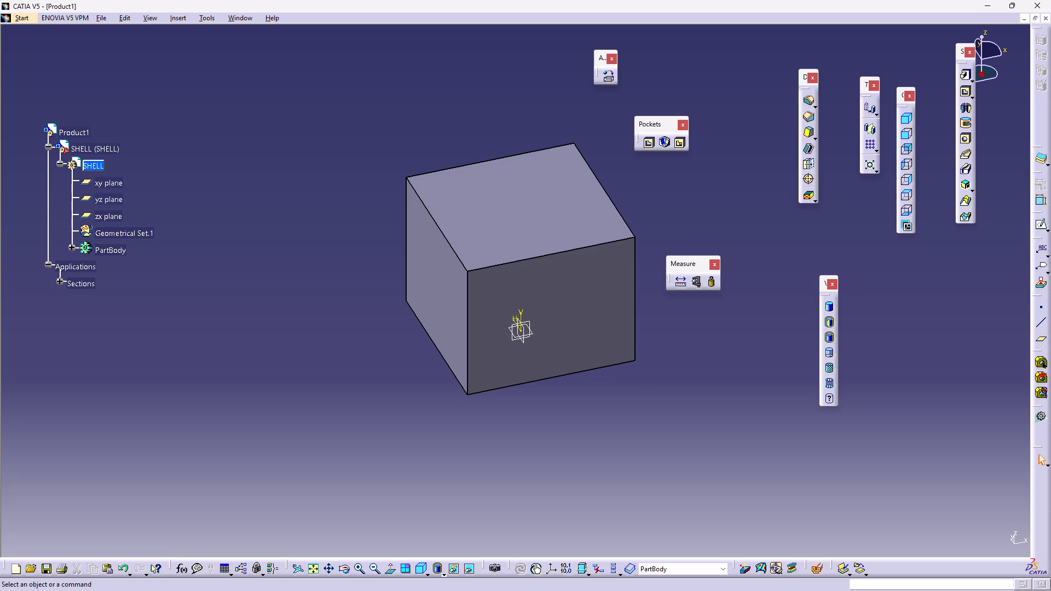
click(48, 265)
click(235, 365)
Show the complete tank block in the standard isometric view, centred in the workspace.
middle_drag(363, 363, 349, 355)
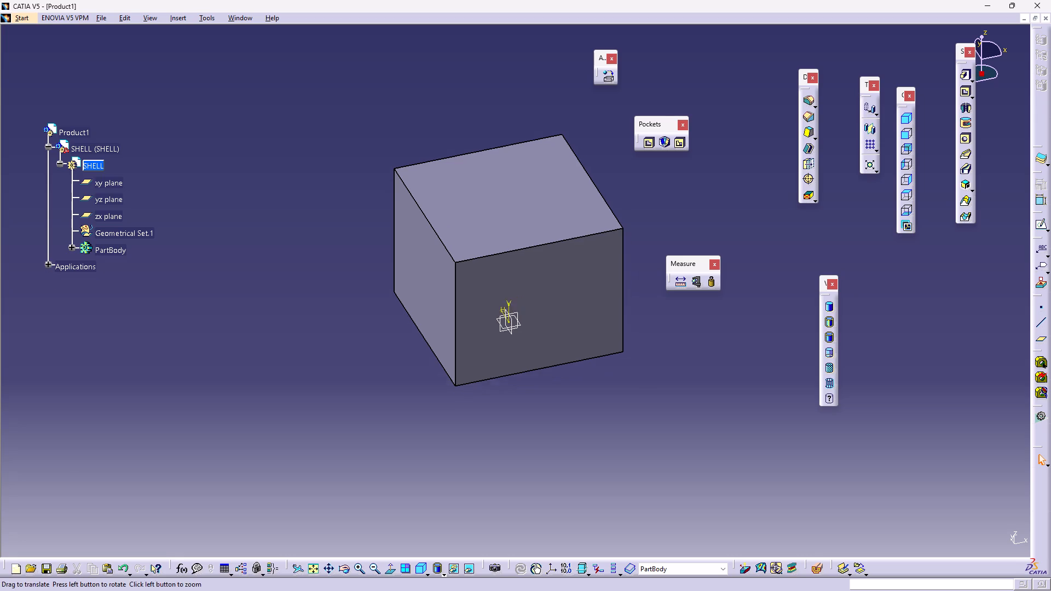
right_drag(339, 347, 392, 255)
middle_drag(349, 355, 390, 256)
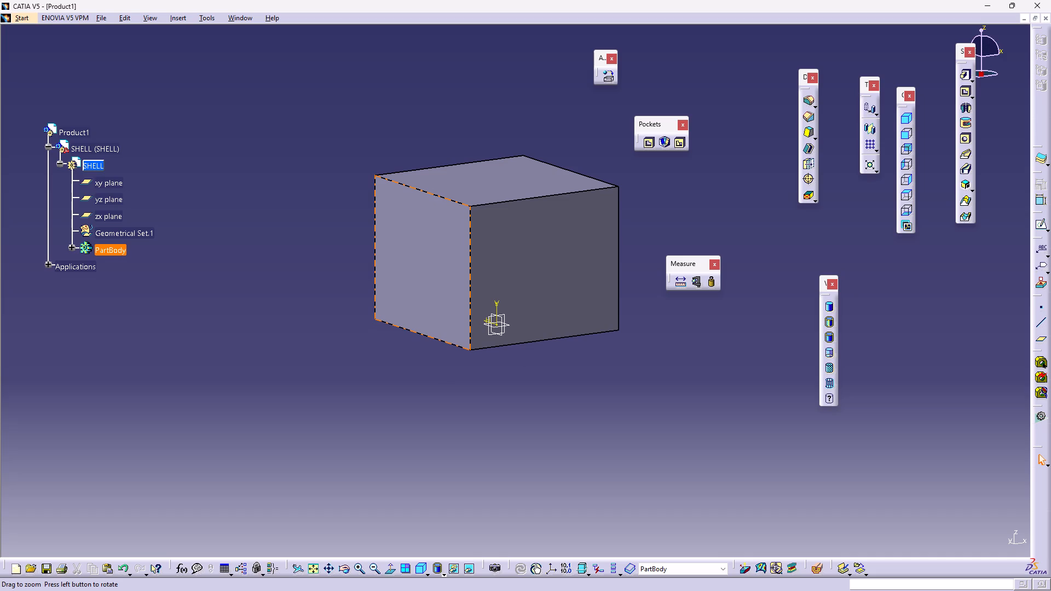
click(669, 392)
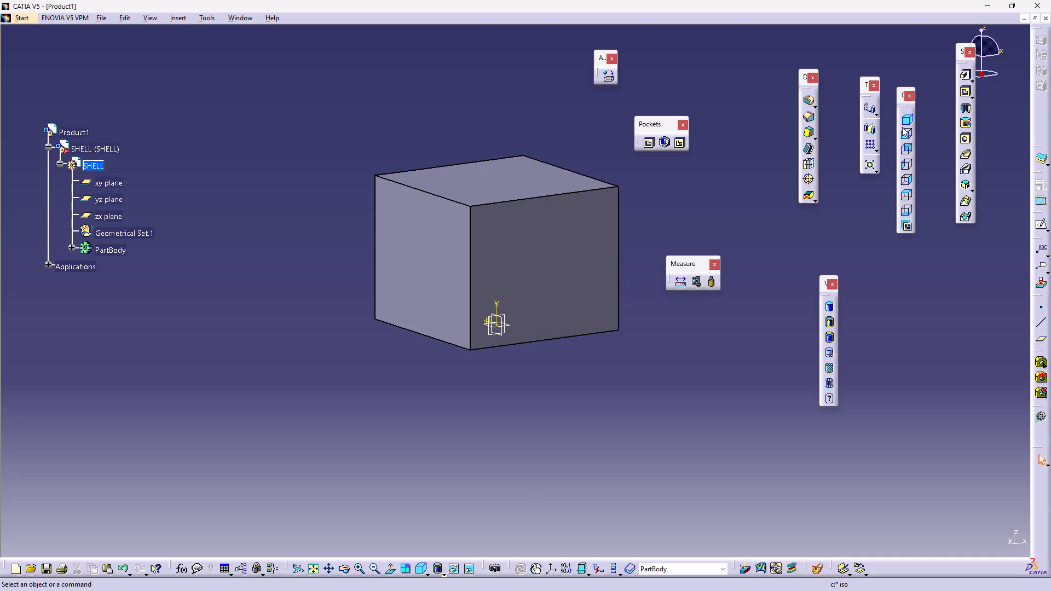
click(912, 118)
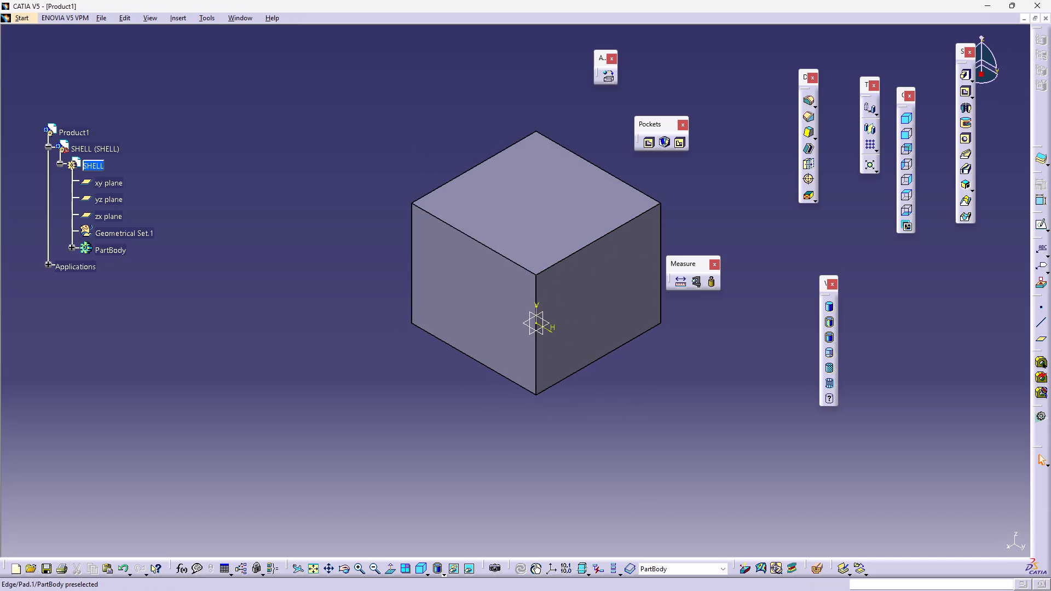
double_click(711, 206)
middle_drag(697, 205, 652, 252)
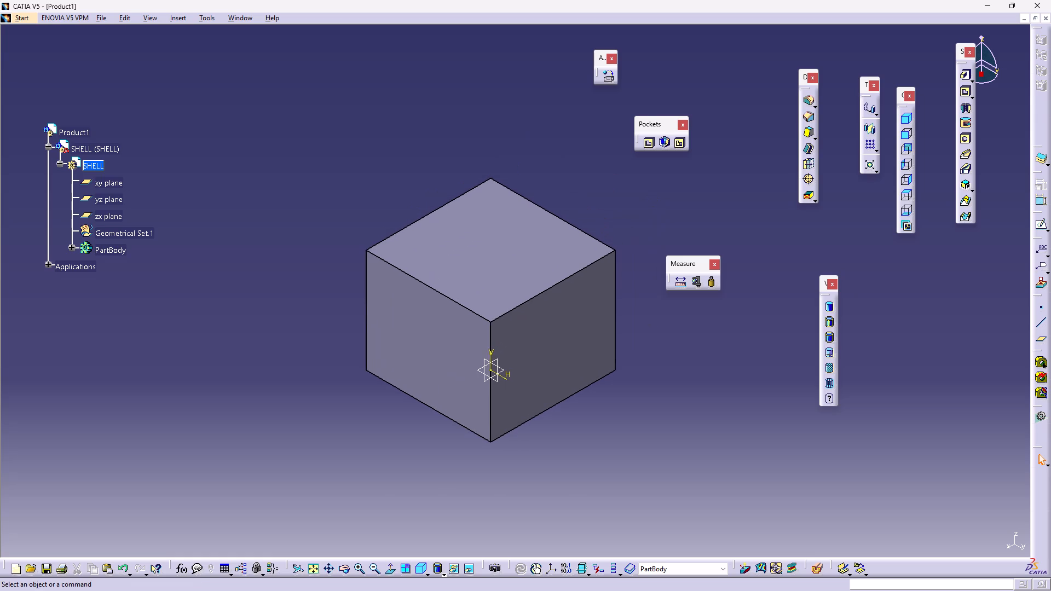
middle_drag(652, 252, 651, 252)
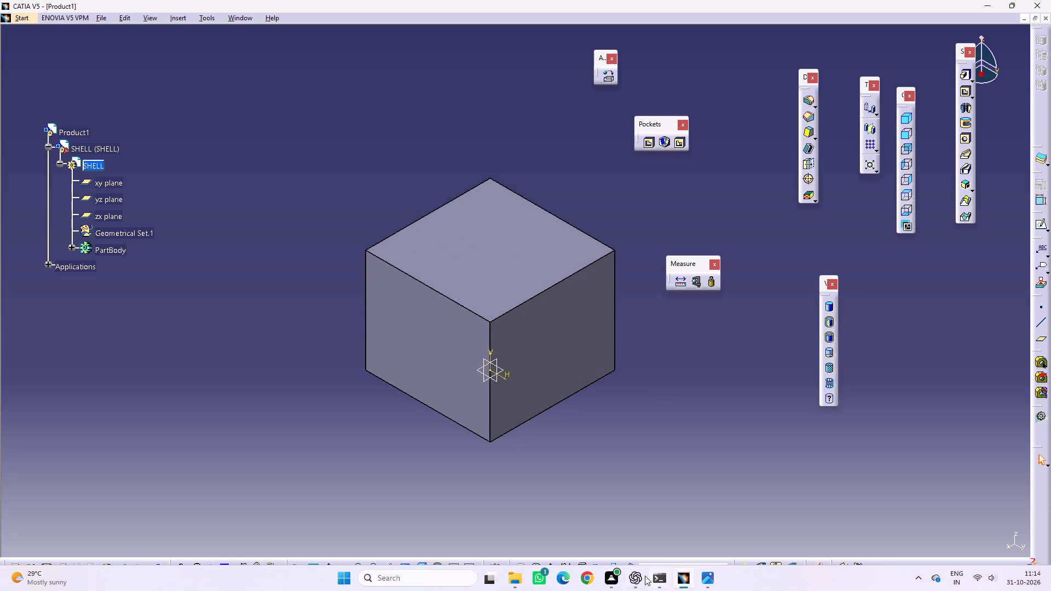
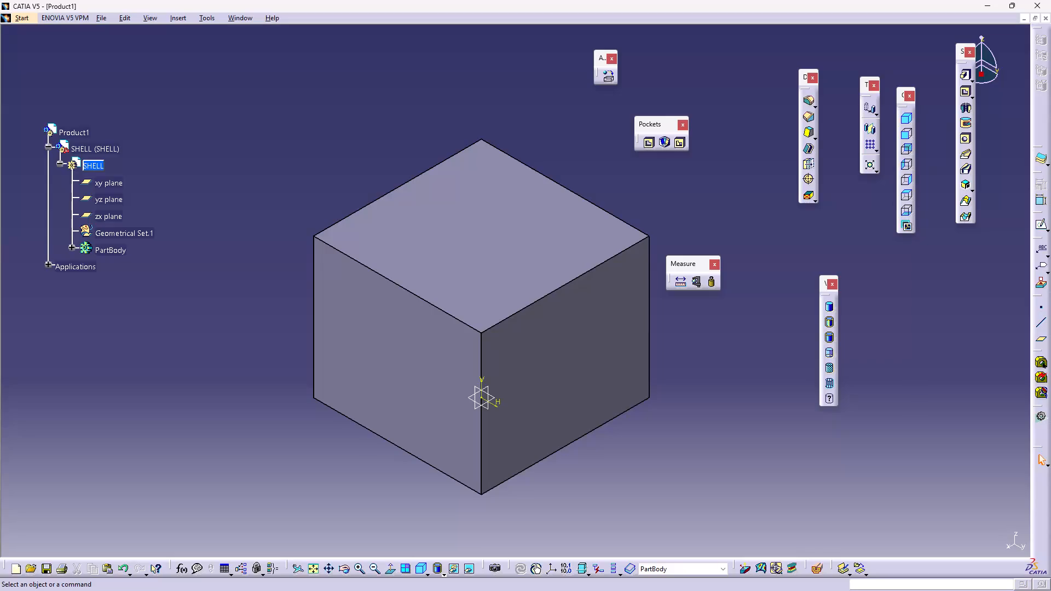
Start a 5 mm edge fillet and select the four top edges of the tank block.
double_click(812, 100)
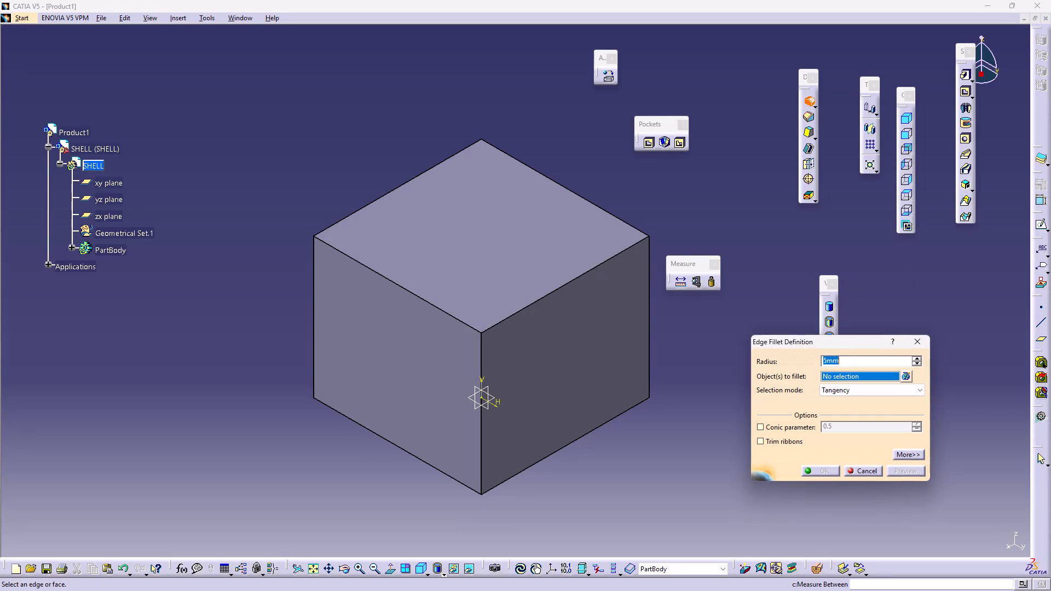
middle_drag(656, 402, 645, 297)
right_click(655, 402)
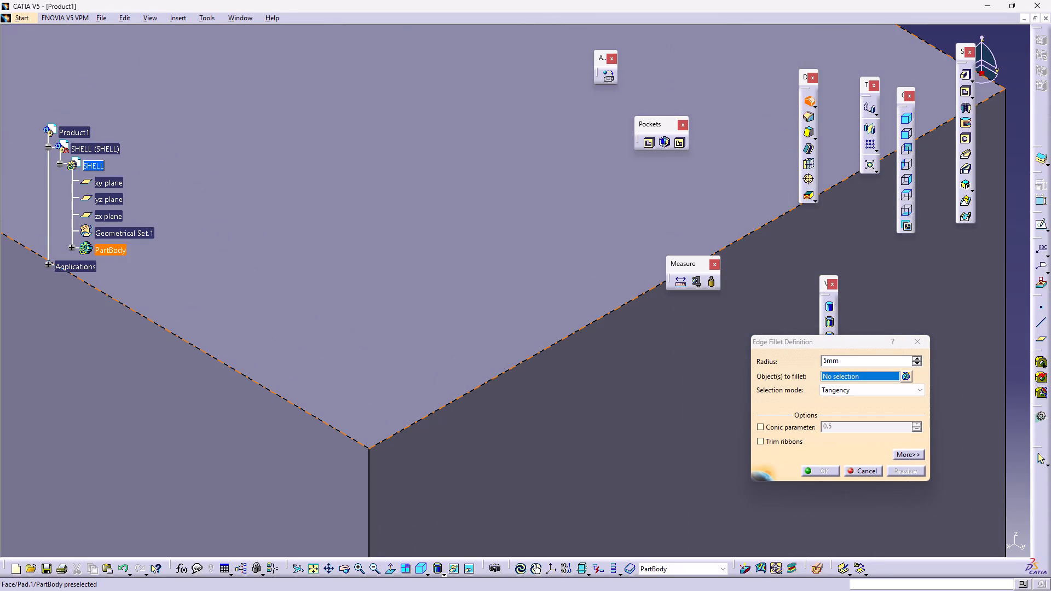
click(393, 436)
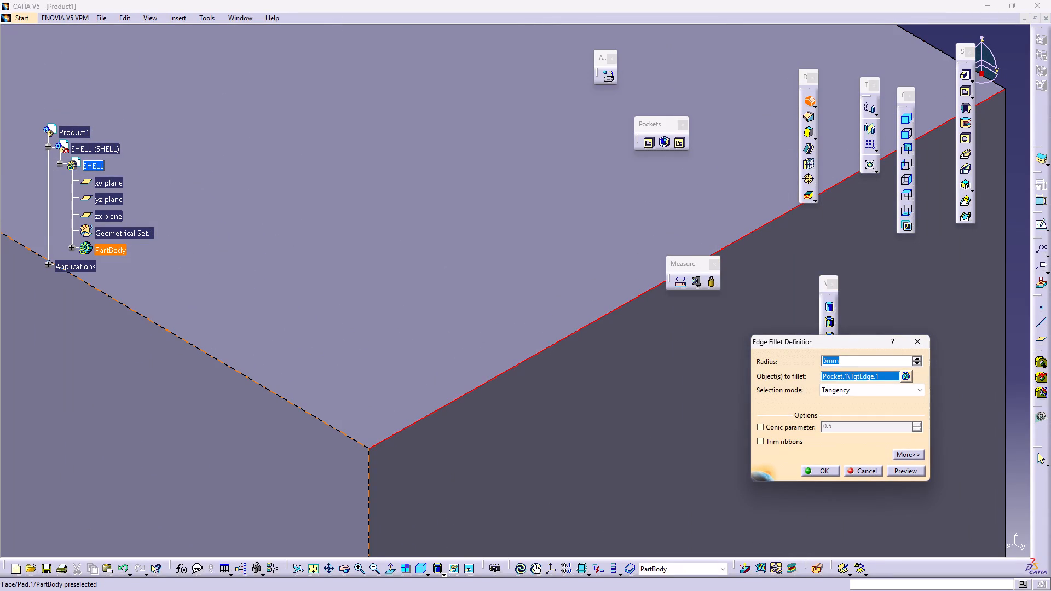
click(353, 436)
middle_drag(383, 368, 434, 457)
right_click(382, 368)
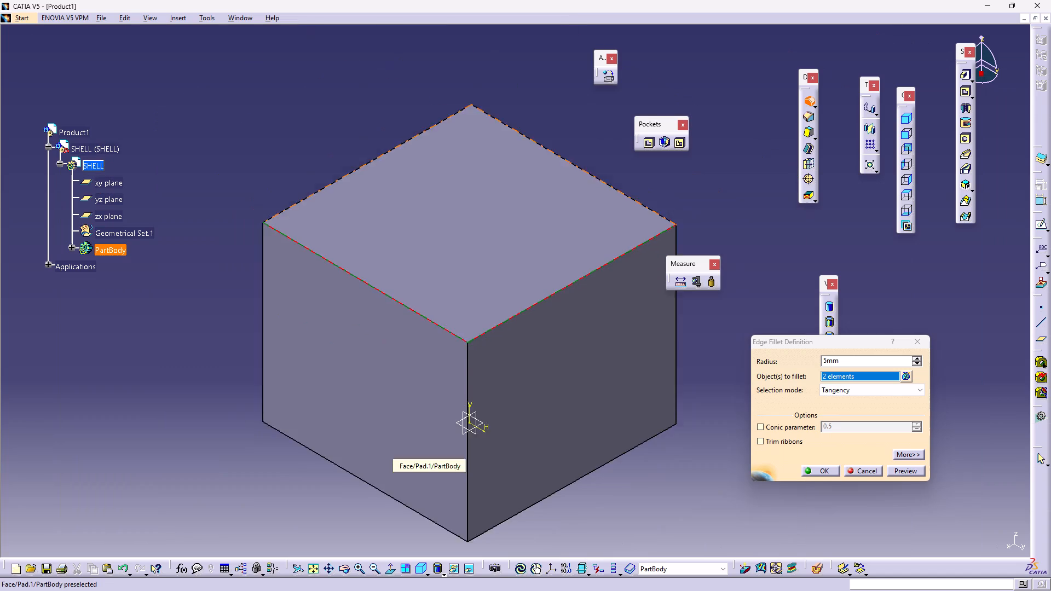
middle_drag(434, 457, 435, 459)
middle_drag(301, 355, 689, 332)
right_drag(307, 366, 694, 376)
right_click(694, 376)
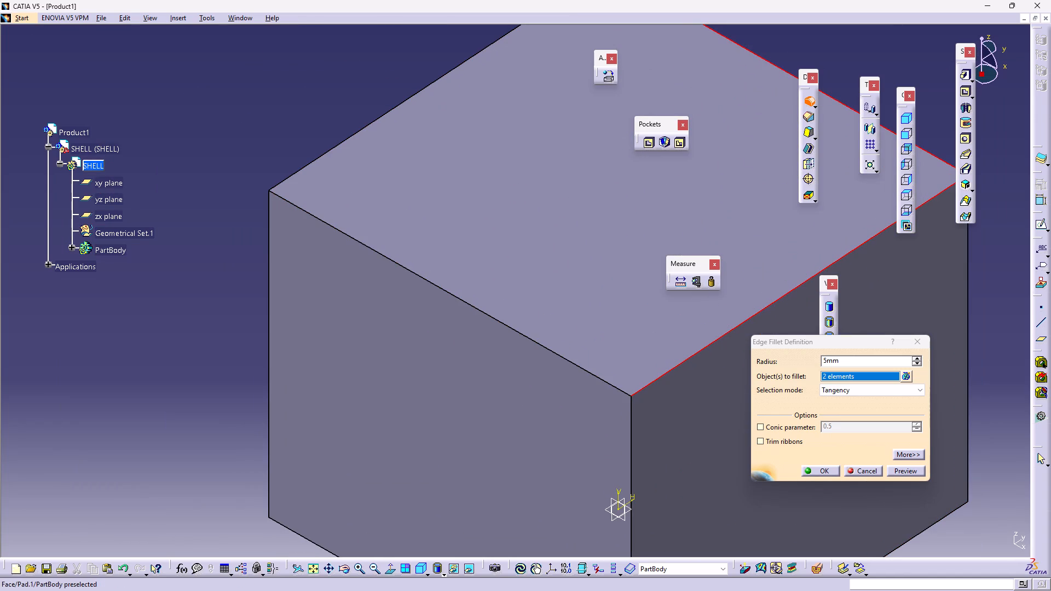
click(572, 363)
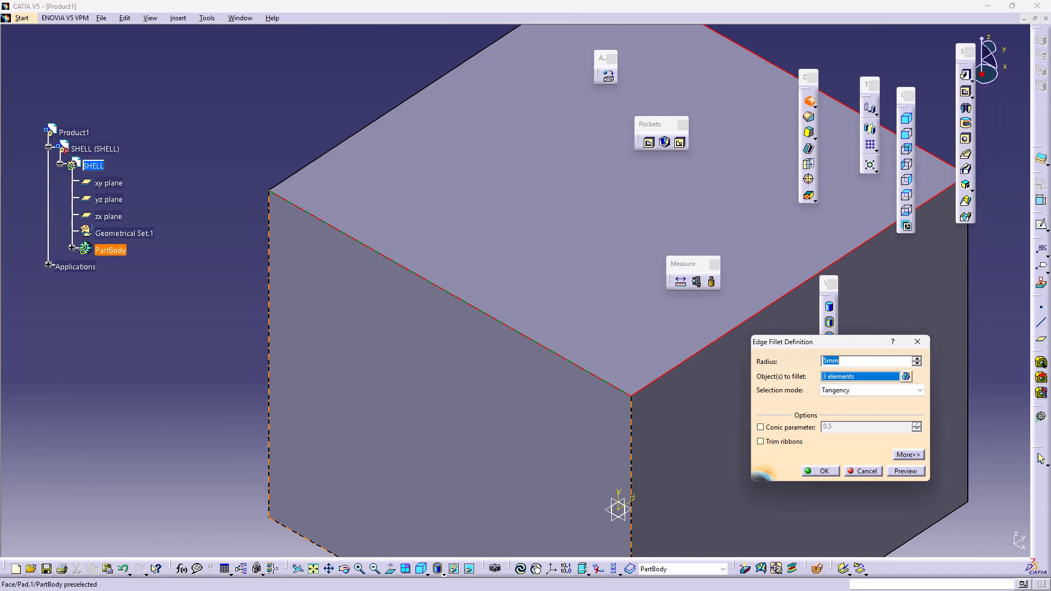
middle_drag(417, 325, 813, 327)
right_drag(412, 326, 812, 328)
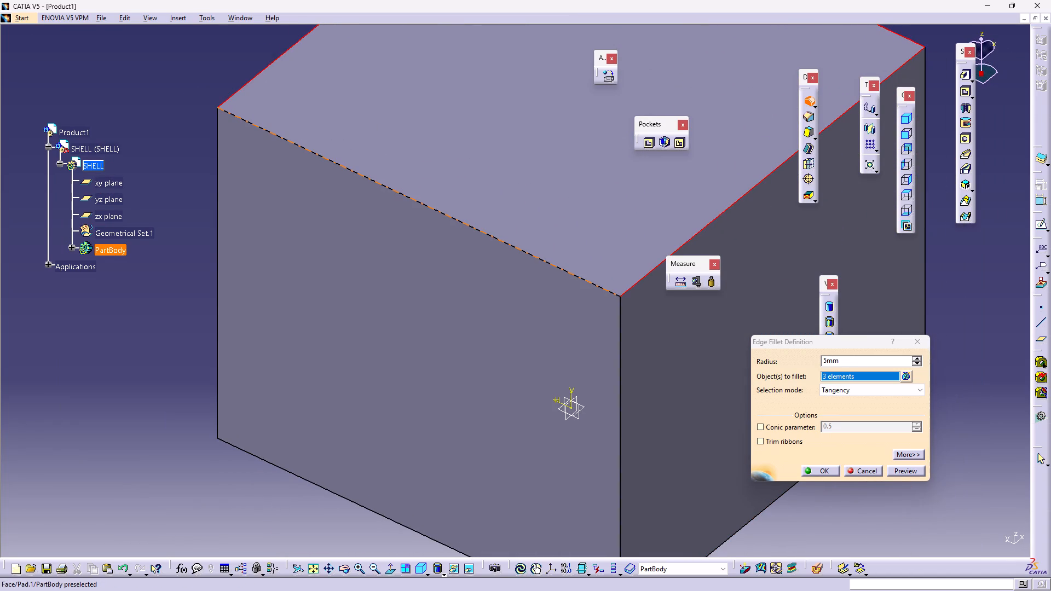
click(575, 275)
middle_drag(579, 348, 418, 279)
right_click(399, 263)
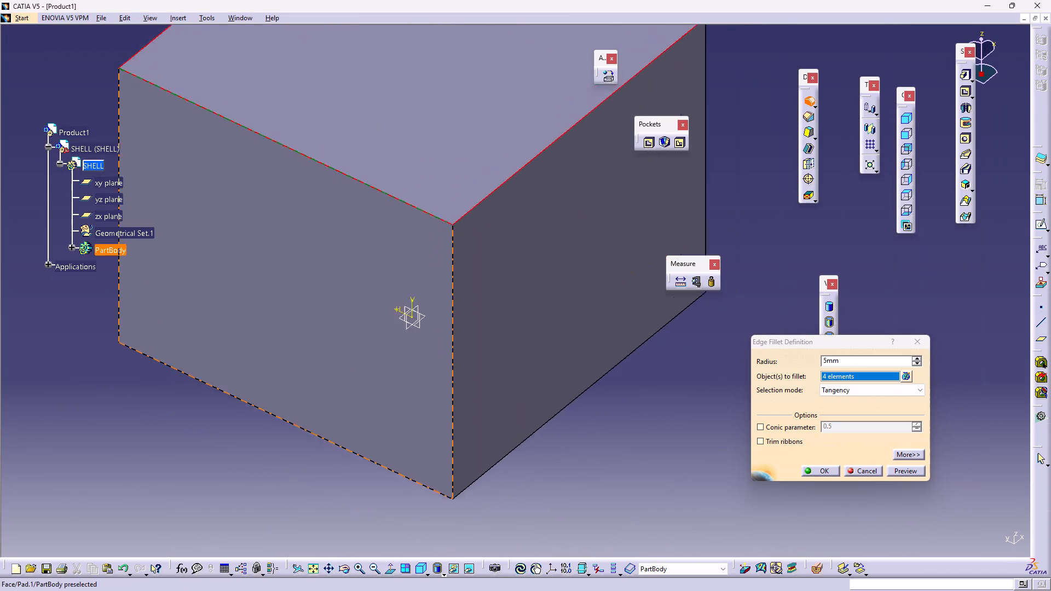
middle_drag(418, 279, 452, 332)
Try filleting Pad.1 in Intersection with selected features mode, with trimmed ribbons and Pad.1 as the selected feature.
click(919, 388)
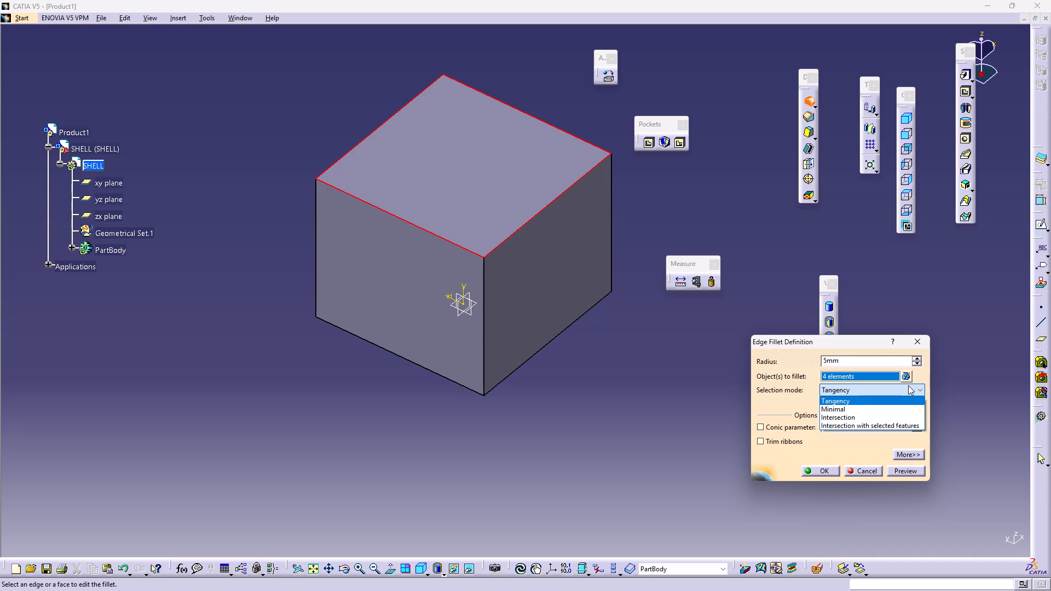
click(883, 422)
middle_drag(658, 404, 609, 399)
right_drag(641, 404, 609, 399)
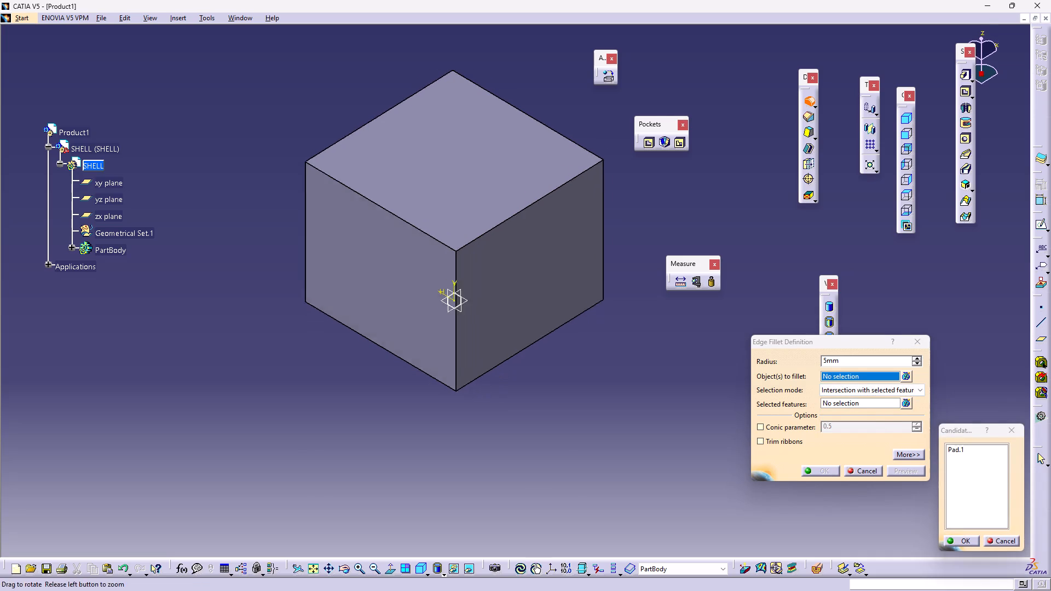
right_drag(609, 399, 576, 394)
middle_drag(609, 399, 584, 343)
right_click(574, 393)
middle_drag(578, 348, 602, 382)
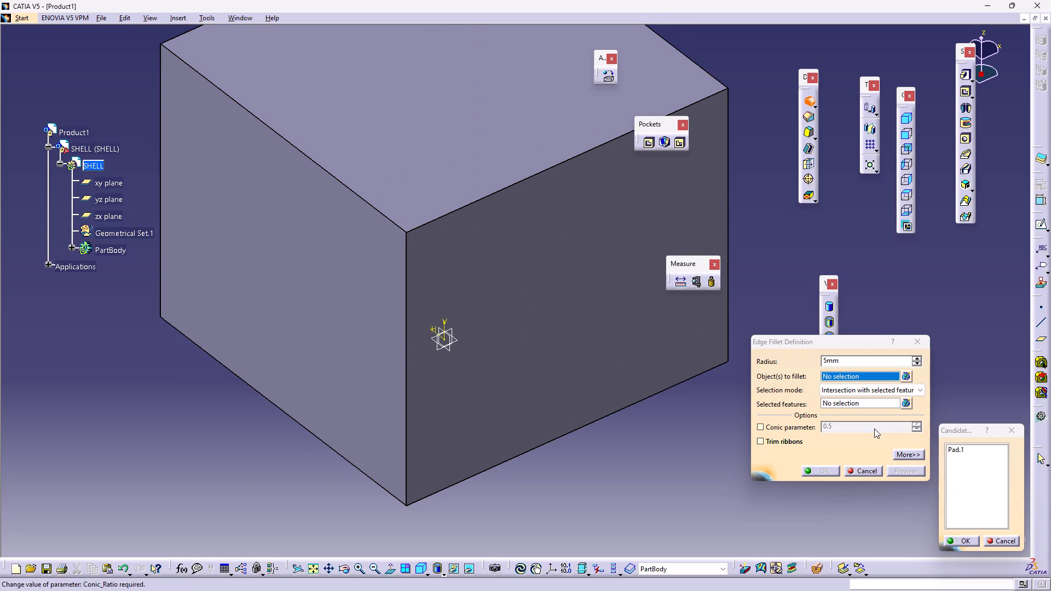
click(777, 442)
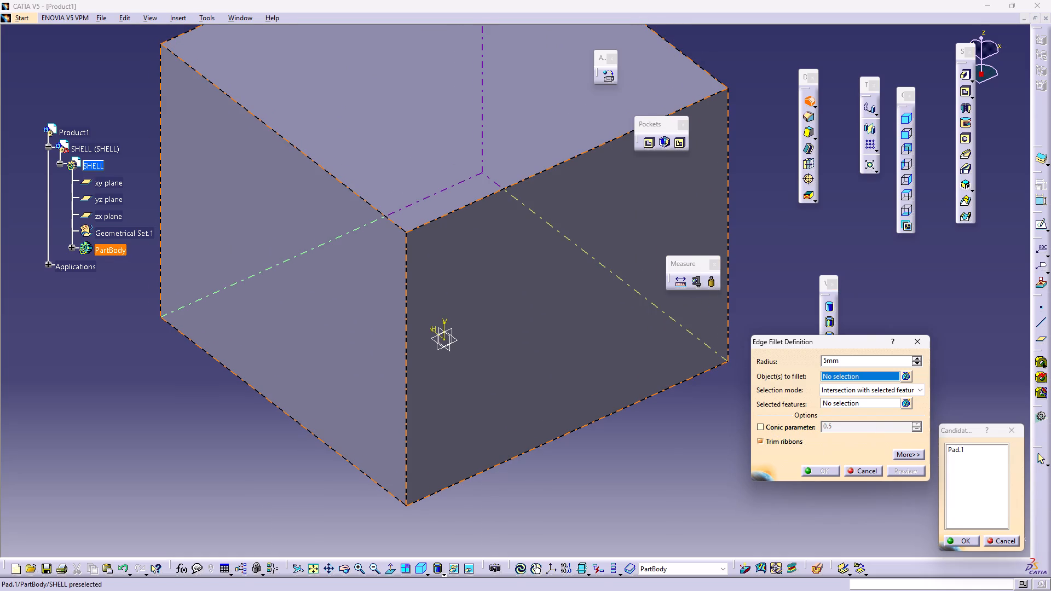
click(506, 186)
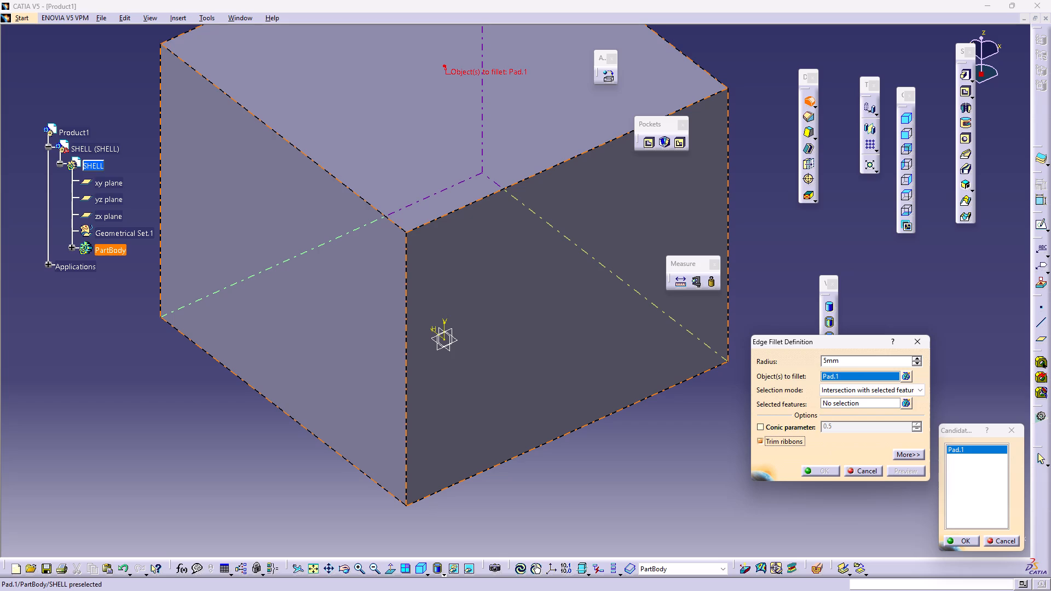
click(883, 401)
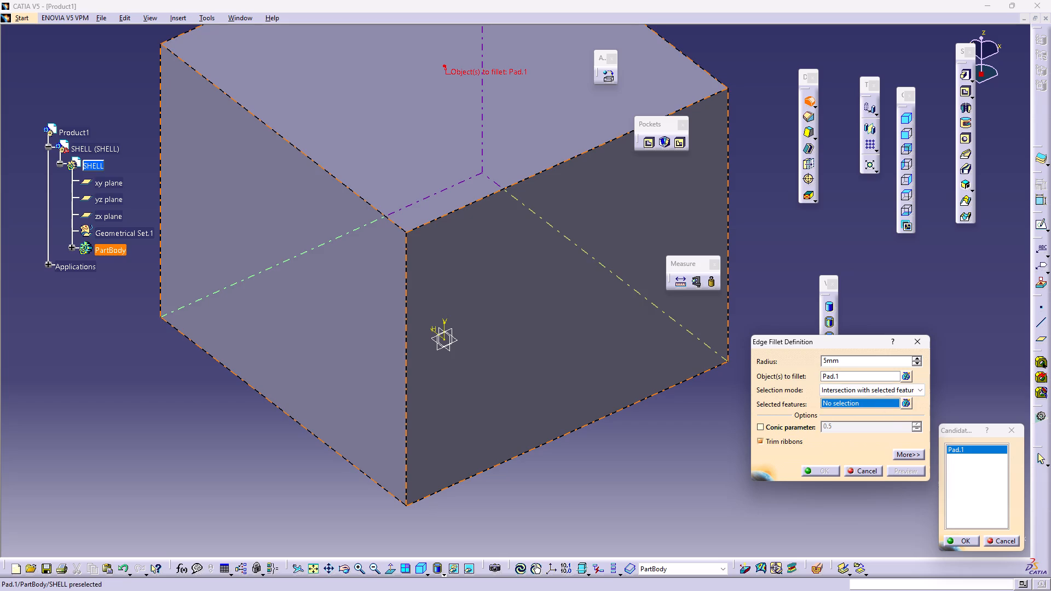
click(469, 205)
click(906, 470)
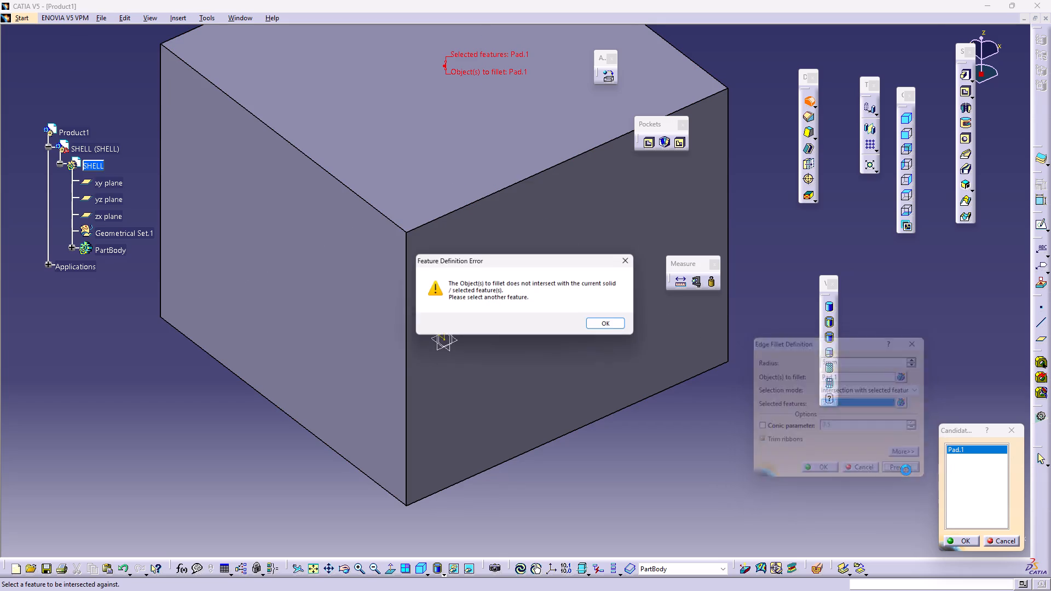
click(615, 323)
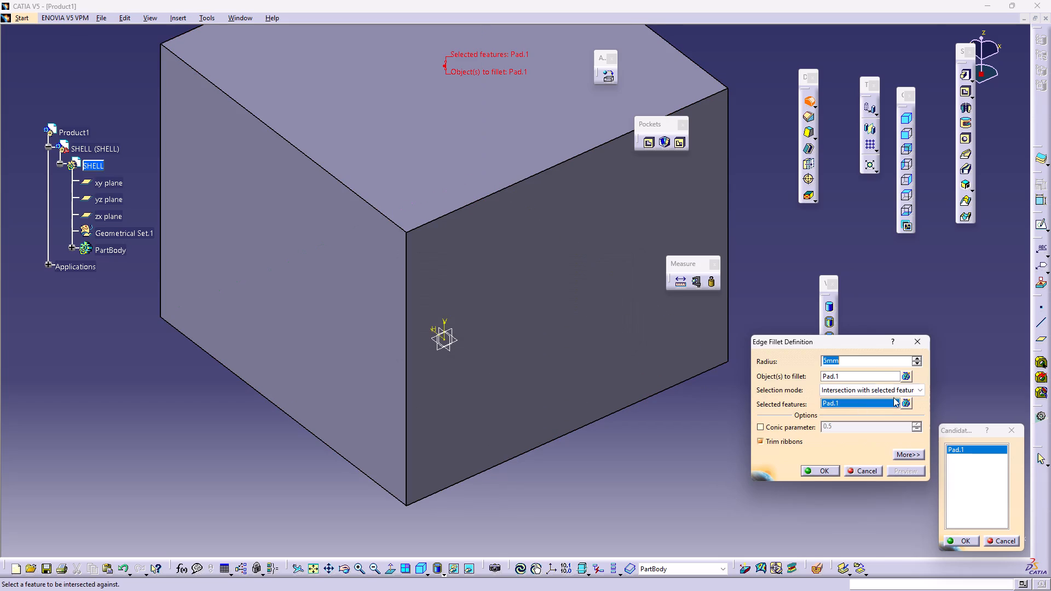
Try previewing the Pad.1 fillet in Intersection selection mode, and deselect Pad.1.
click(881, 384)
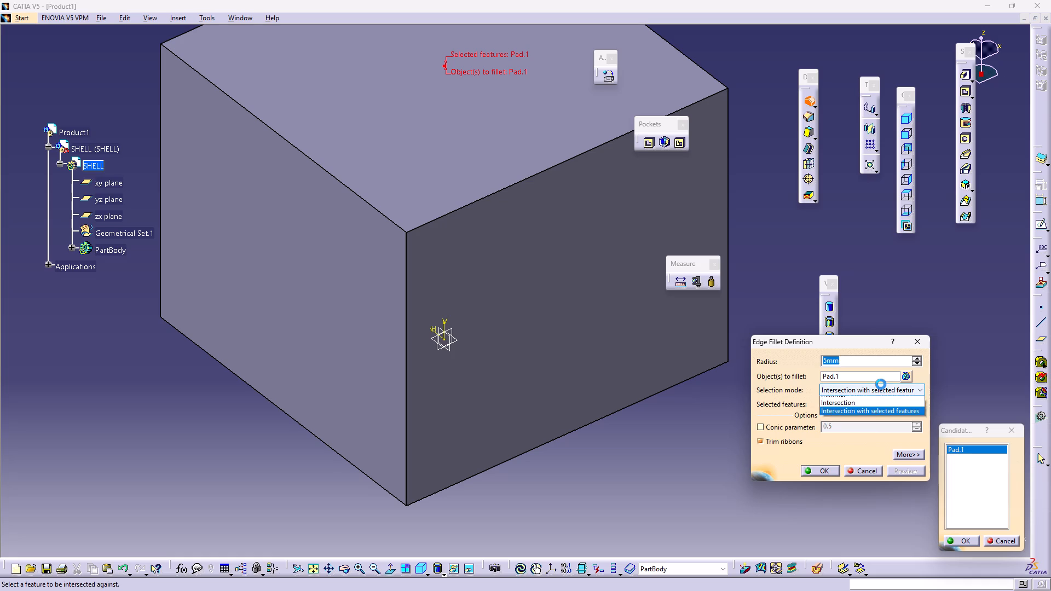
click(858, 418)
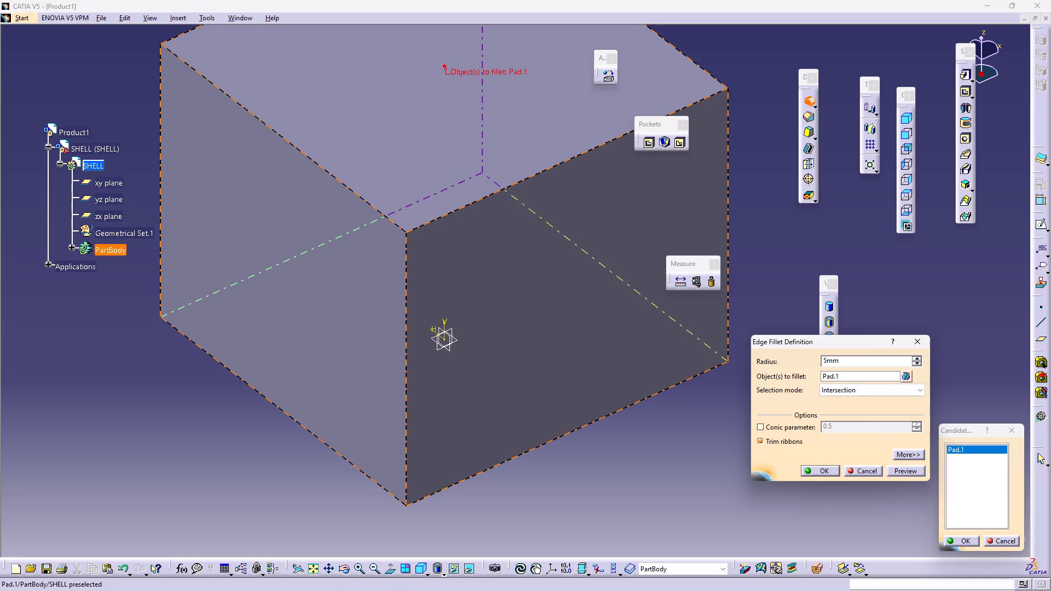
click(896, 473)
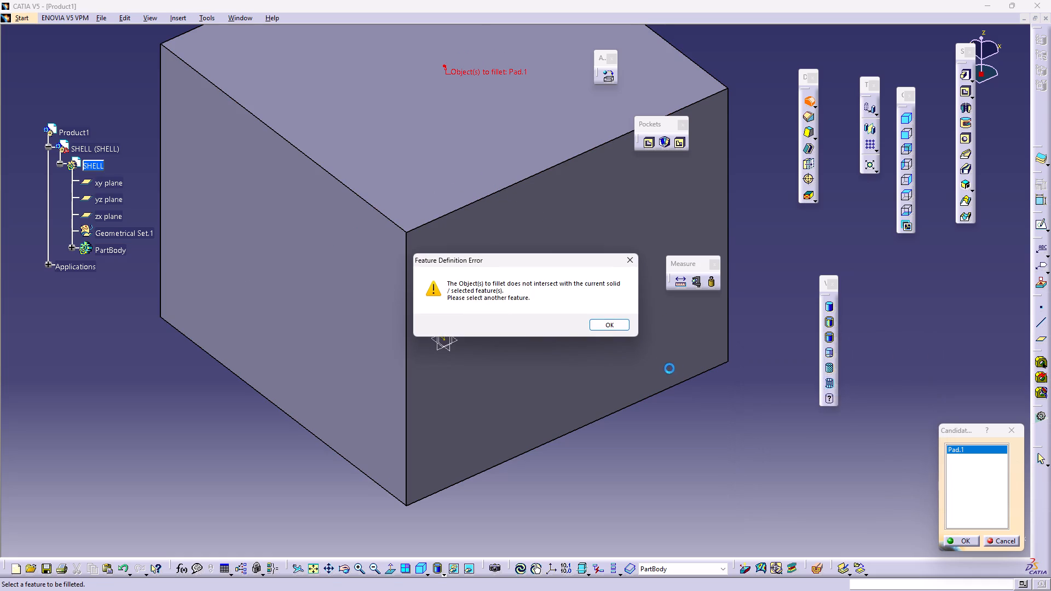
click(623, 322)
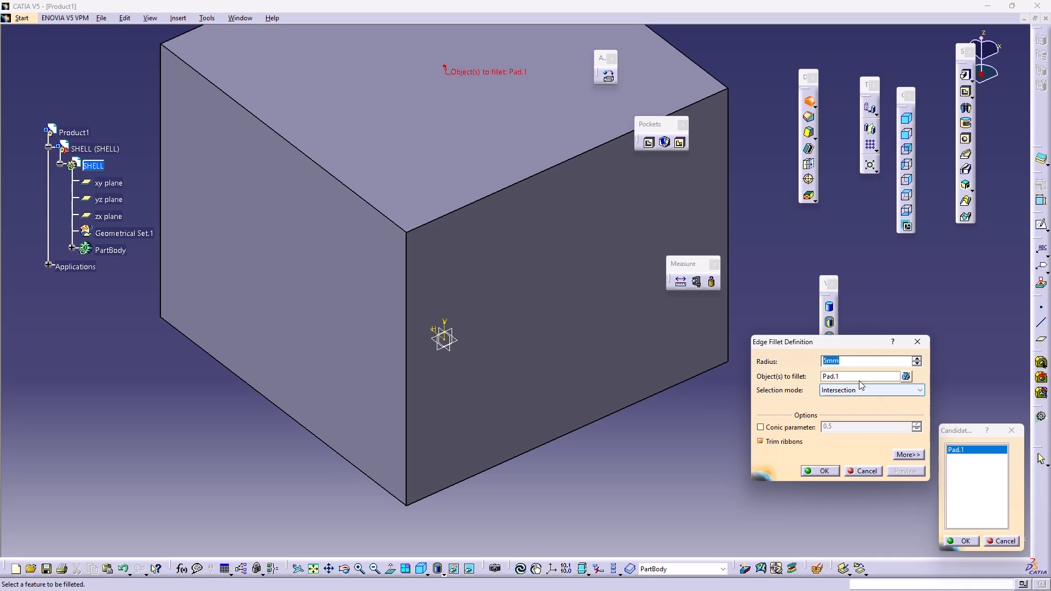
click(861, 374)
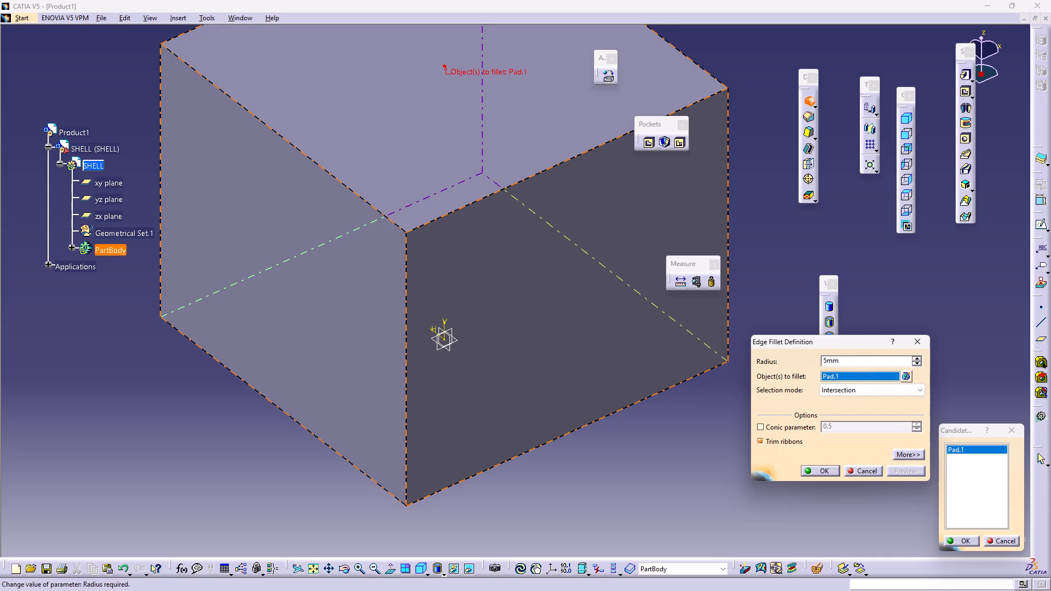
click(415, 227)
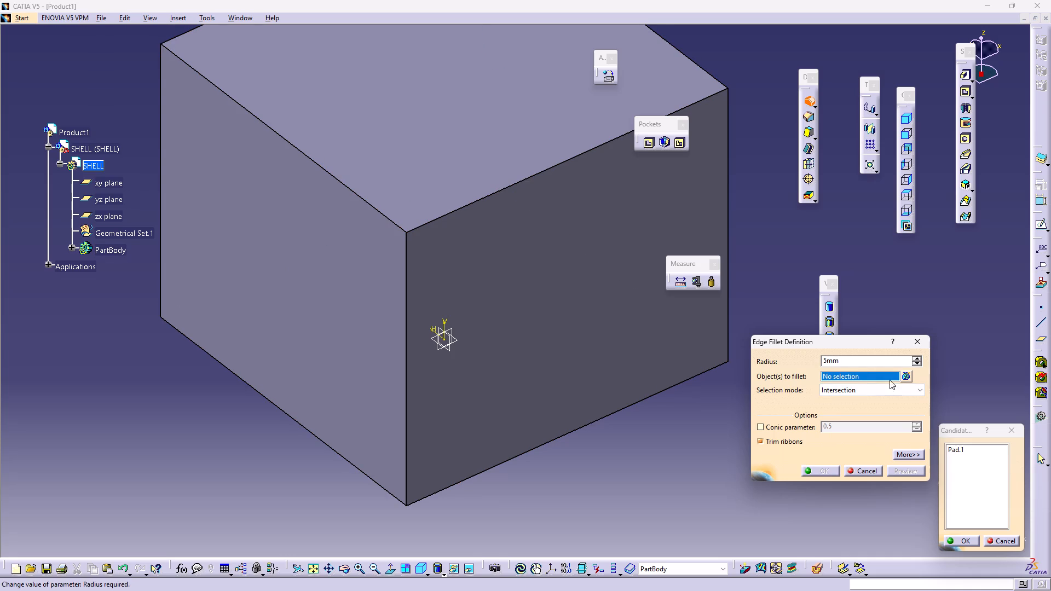
Set the fillet's selection mode to Minimal and preview the 5 mm radius on the four top edges.
click(921, 389)
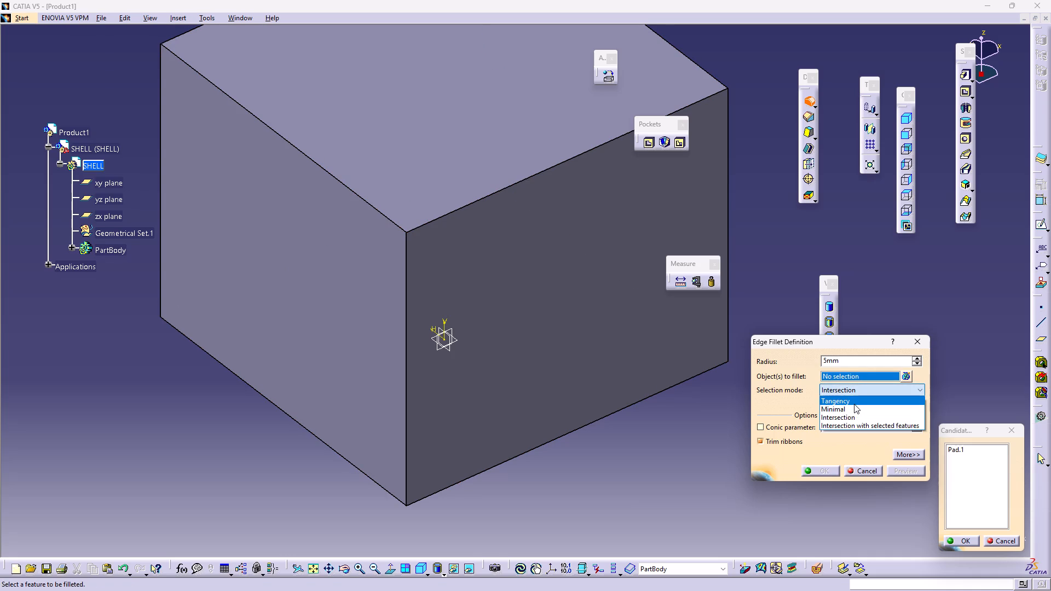
click(856, 405)
click(597, 316)
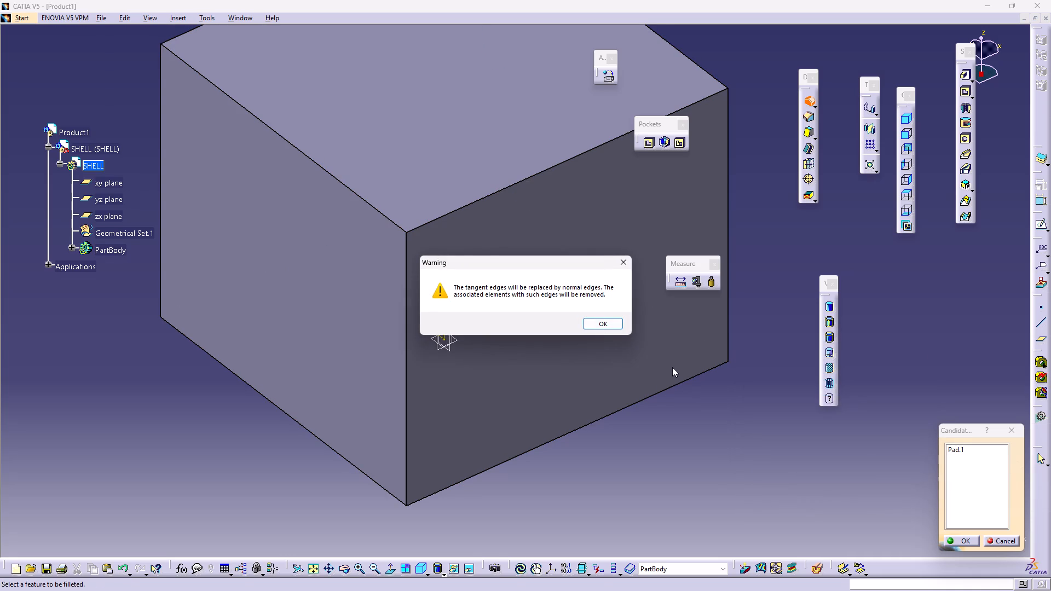
click(616, 318)
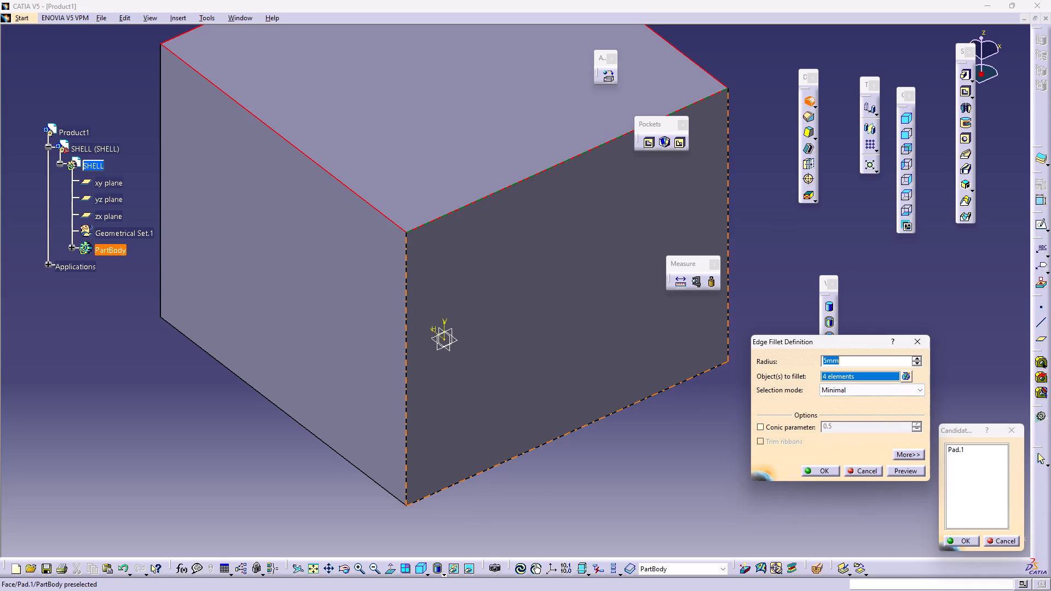
click(910, 464)
click(909, 468)
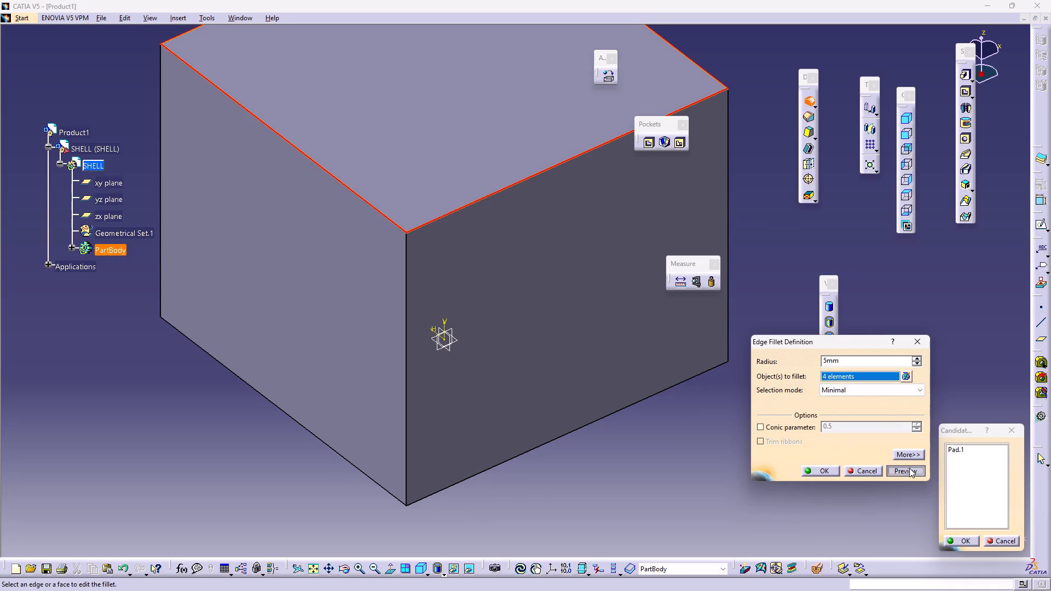
Check the fillet preview at the block's top corner and apply the 5 mm fillet to the four top edges.
middle_drag(544, 336, 457, 236)
right_drag(495, 346, 461, 359)
right_click(457, 360)
middle_drag(391, 208, 682, 467)
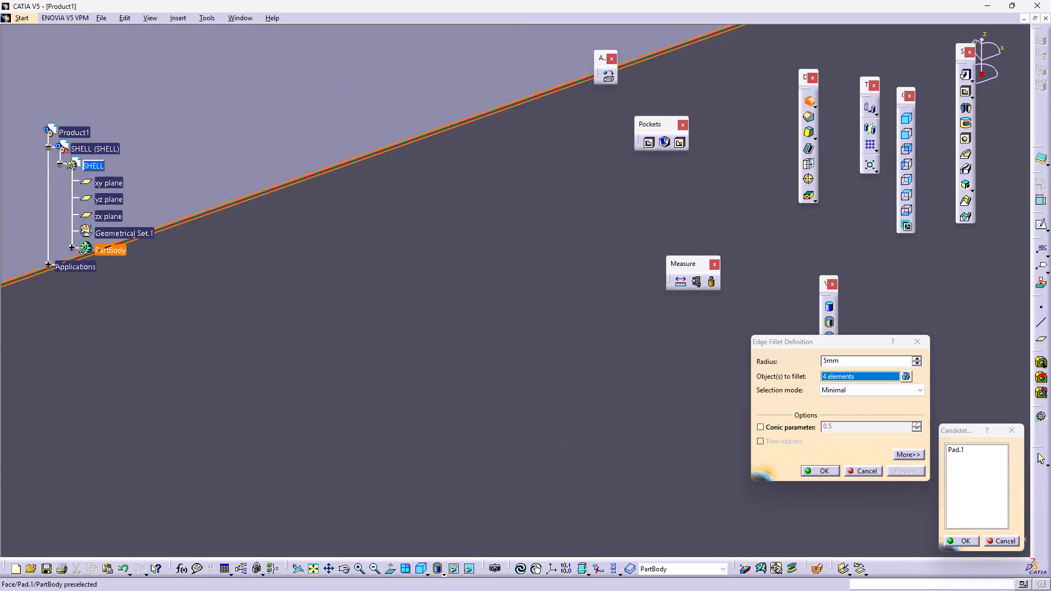
middle_drag(682, 467, 681, 467)
scroll(140, 303, up, 1)
middle_drag(138, 303, 402, 328)
middle_drag(240, 323, 394, 278)
right_drag(267, 328, 388, 340)
right_click(396, 338)
middle_drag(417, 317, 201, 154)
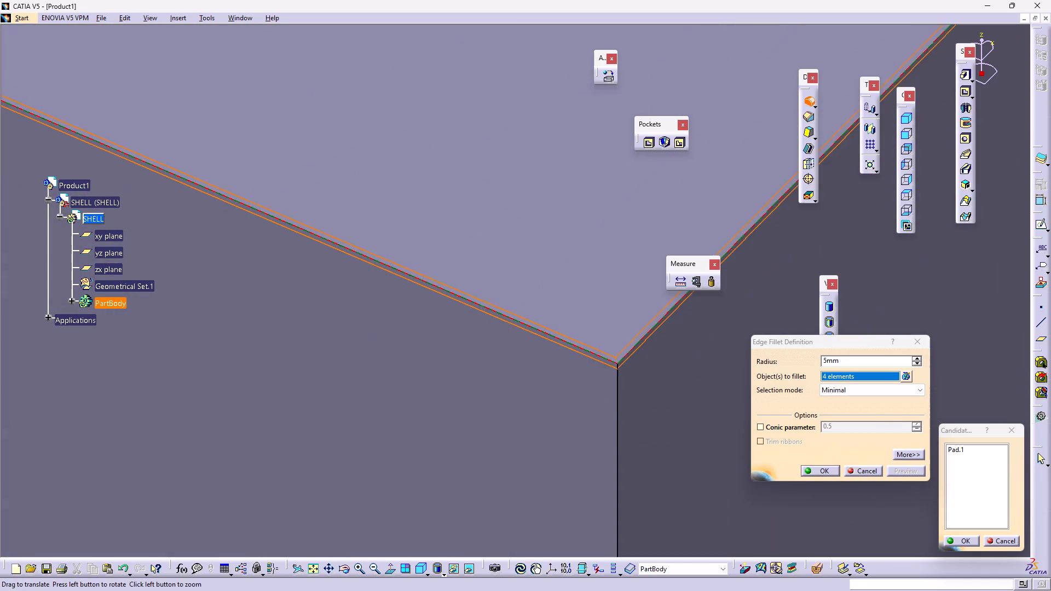
middle_drag(201, 154, 147, 141)
middle_drag(533, 279, 523, 169)
right_click(532, 279)
middle_drag(541, 344, 511, 143)
right_click(517, 192)
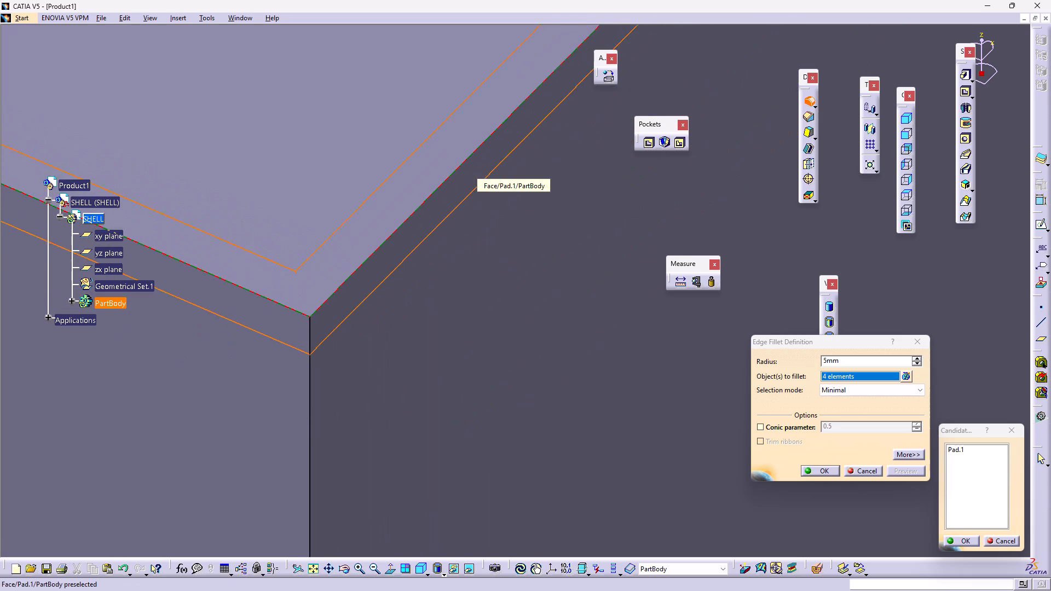
middle_drag(511, 143, 511, 142)
middle_drag(350, 289, 418, 297)
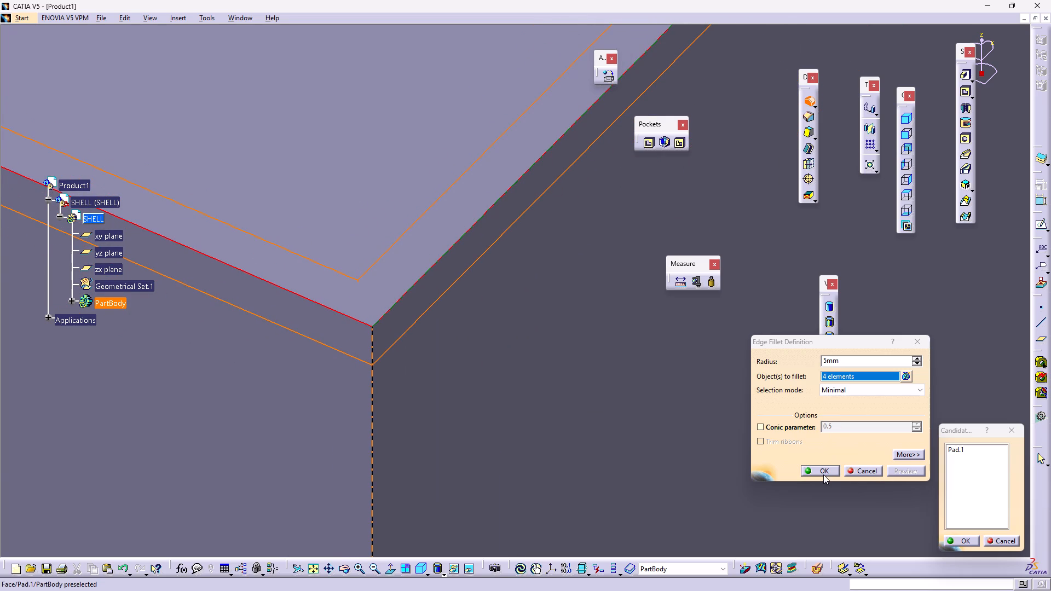
click(818, 474)
Examine the filleted top corner of the block close up and leave the Edge Fillet command.
middle_drag(446, 343, 556, 327)
right_click(540, 240)
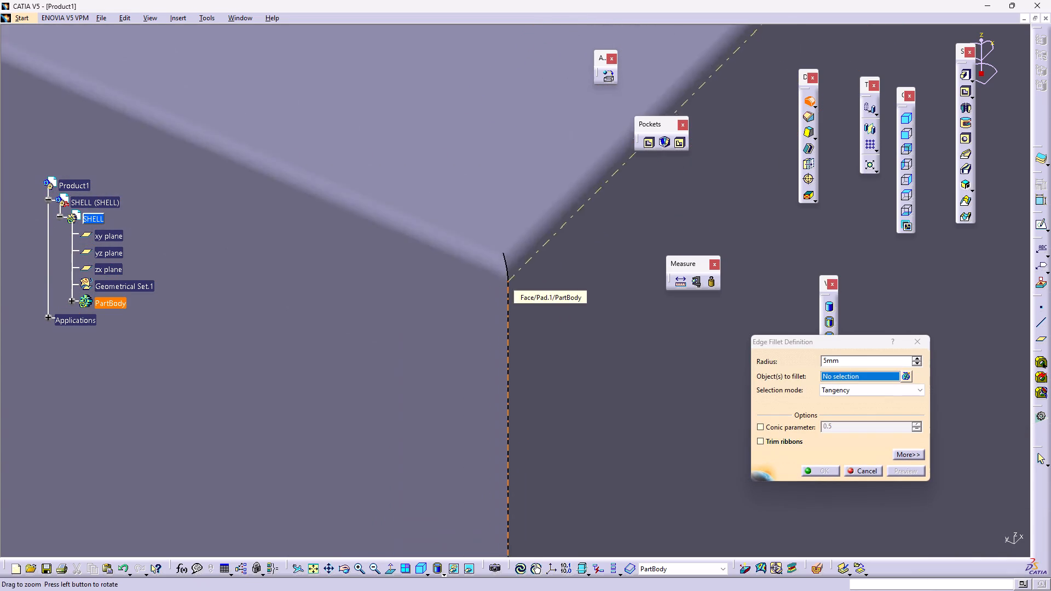
middle_drag(556, 327, 578, 576)
middle_drag(589, 445, 607, 153)
right_click(586, 443)
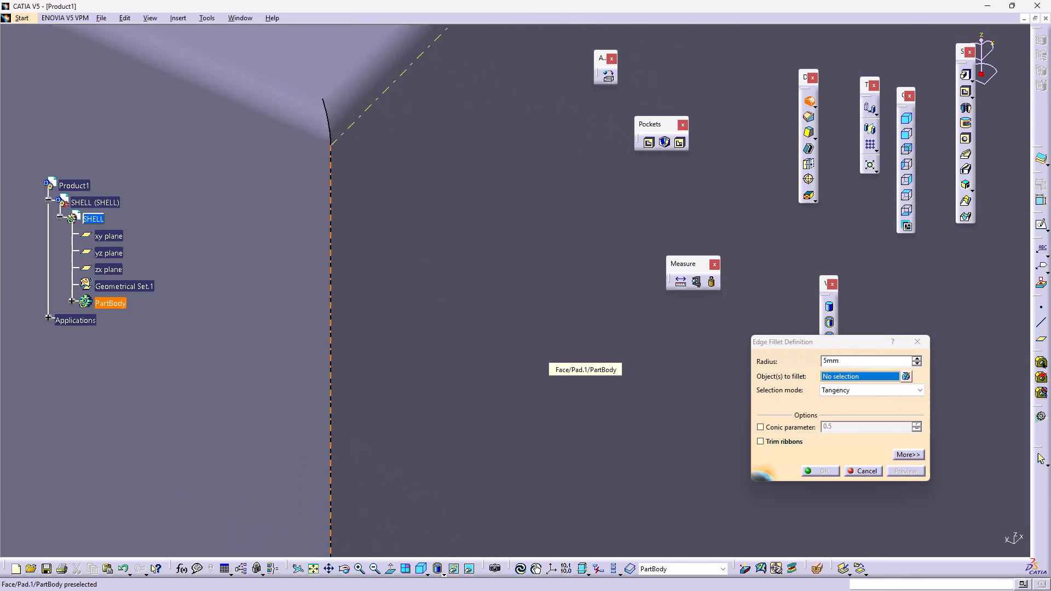
middle_drag(607, 153, 609, 129)
middle_drag(609, 129, 603, 131)
middle_drag(443, 158, 636, 311)
right_click(633, 395)
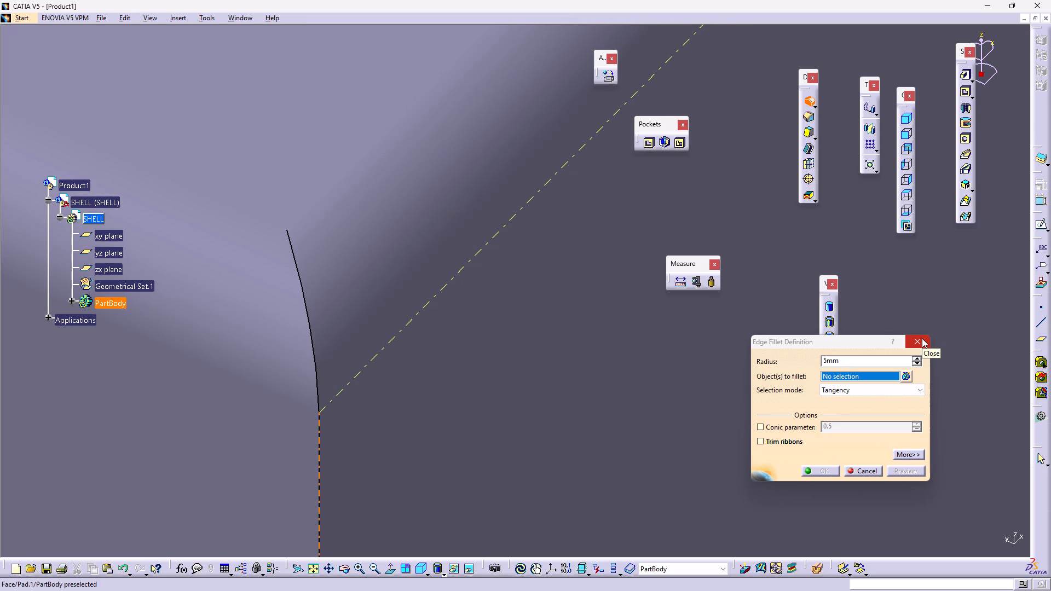
click(922, 338)
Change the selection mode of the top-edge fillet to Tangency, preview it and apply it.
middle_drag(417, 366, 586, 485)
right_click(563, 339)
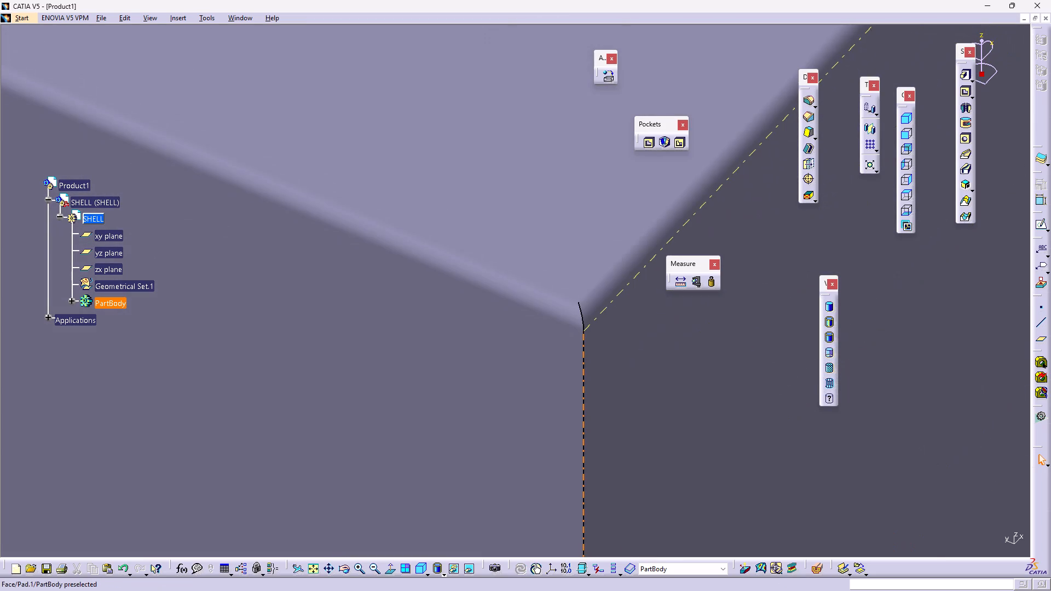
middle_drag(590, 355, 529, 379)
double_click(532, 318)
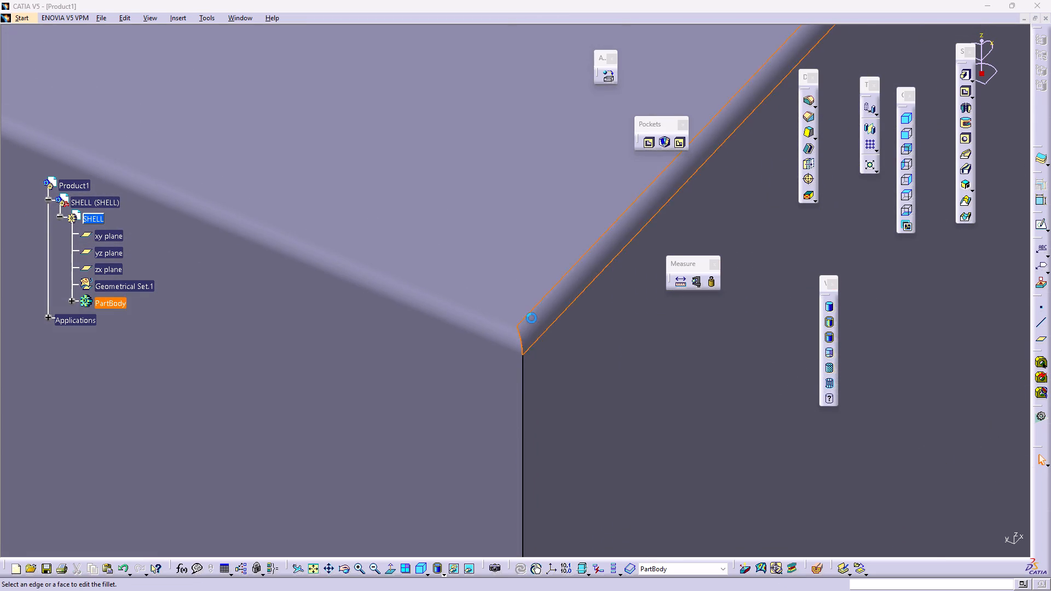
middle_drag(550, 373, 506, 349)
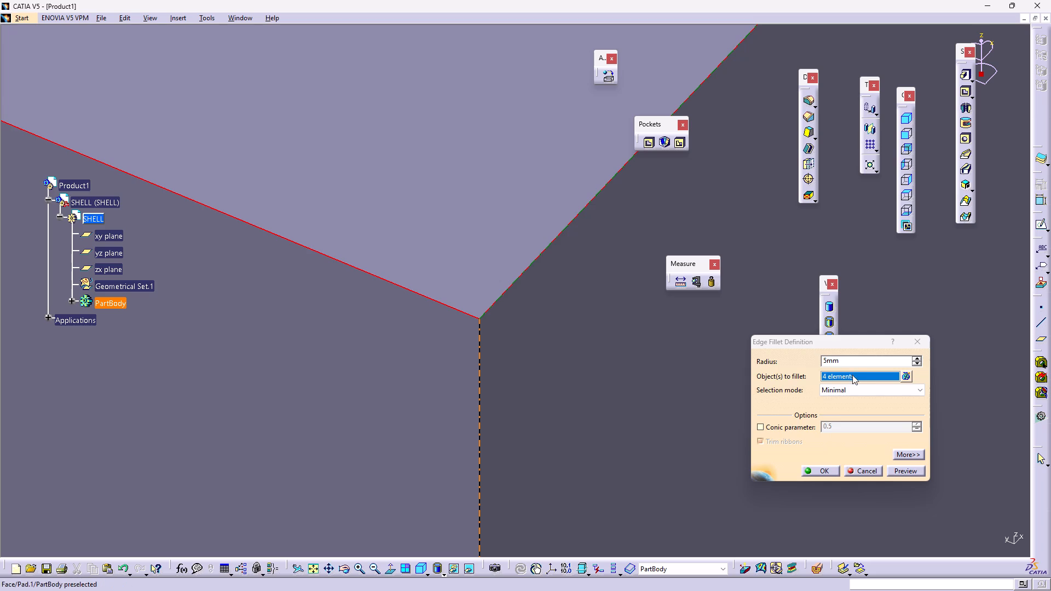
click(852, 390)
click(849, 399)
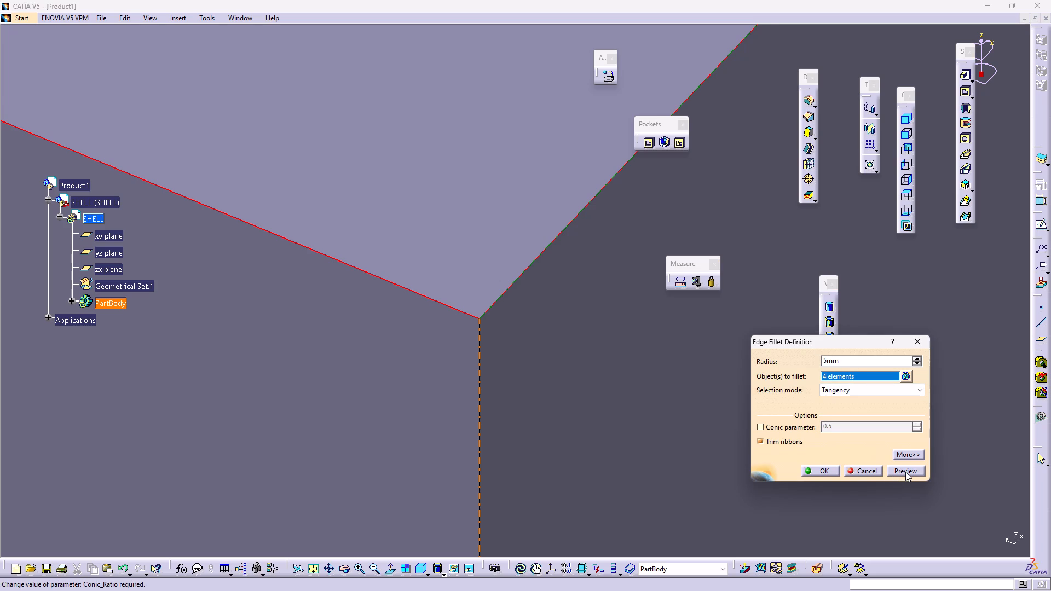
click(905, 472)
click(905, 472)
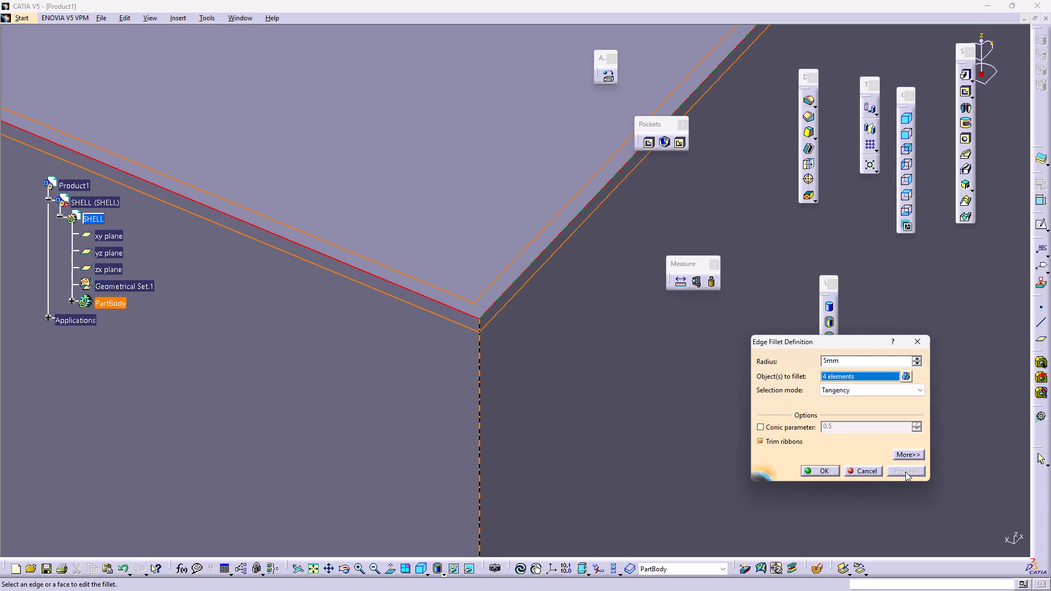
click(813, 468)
Enable the conic parameter of the top-edge fillet, set it to 0.9, and preview and apply the fillet.
middle_drag(665, 411, 650, 353)
right_click(663, 411)
click(639, 361)
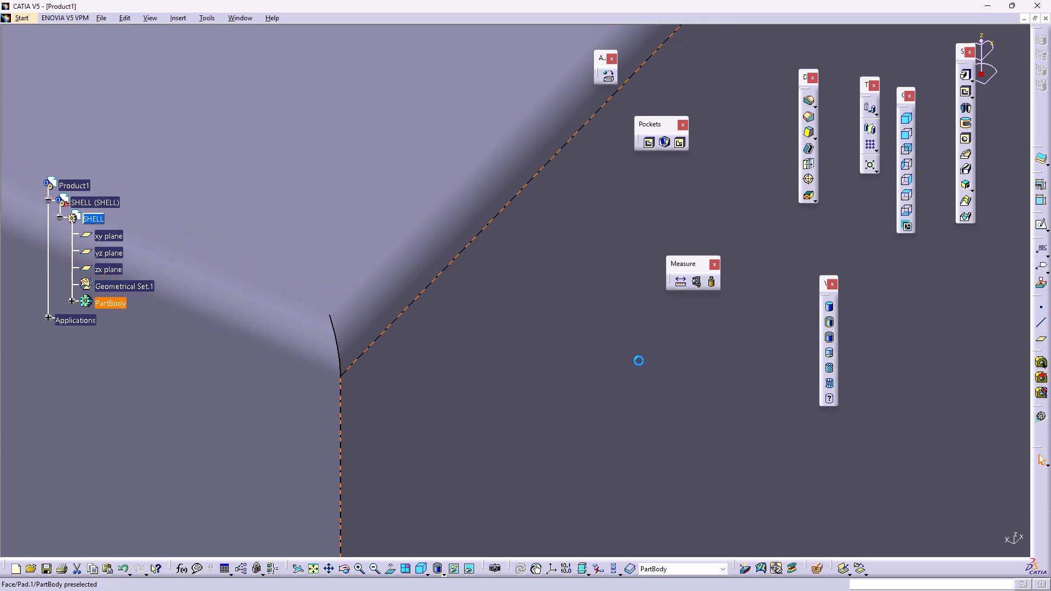
double_click(414, 268)
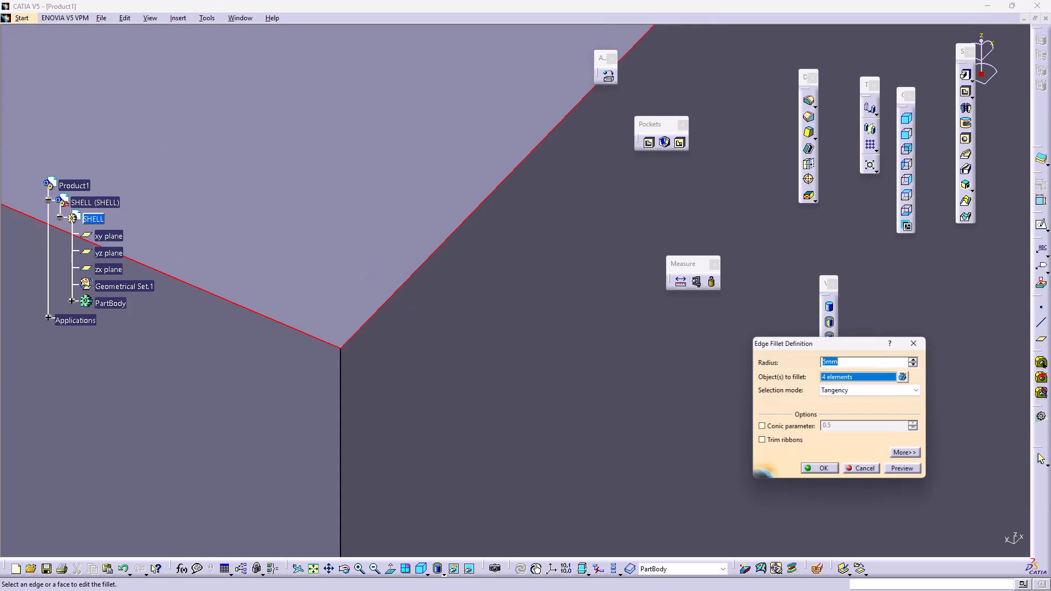
click(783, 429)
middle_drag(535, 357, 611, 393)
right_click(599, 320)
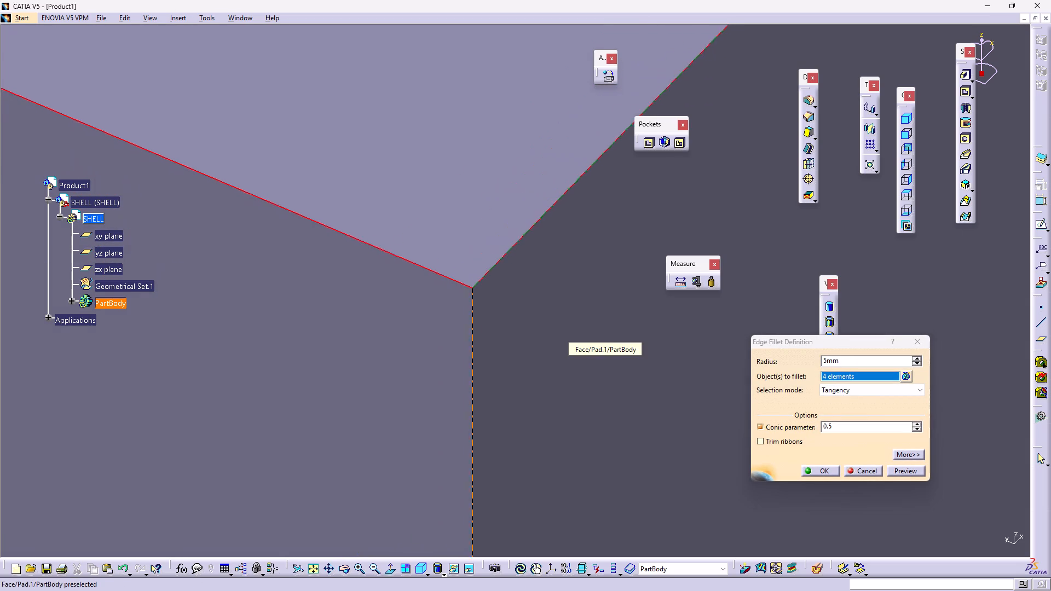
middle_drag(611, 393, 621, 414)
click(918, 426)
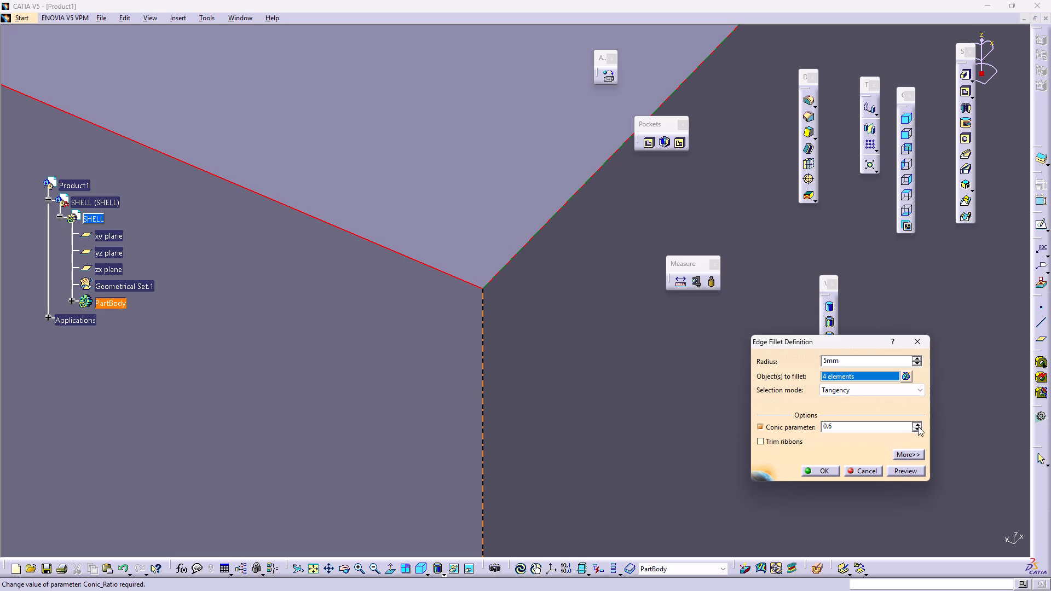
click(901, 471)
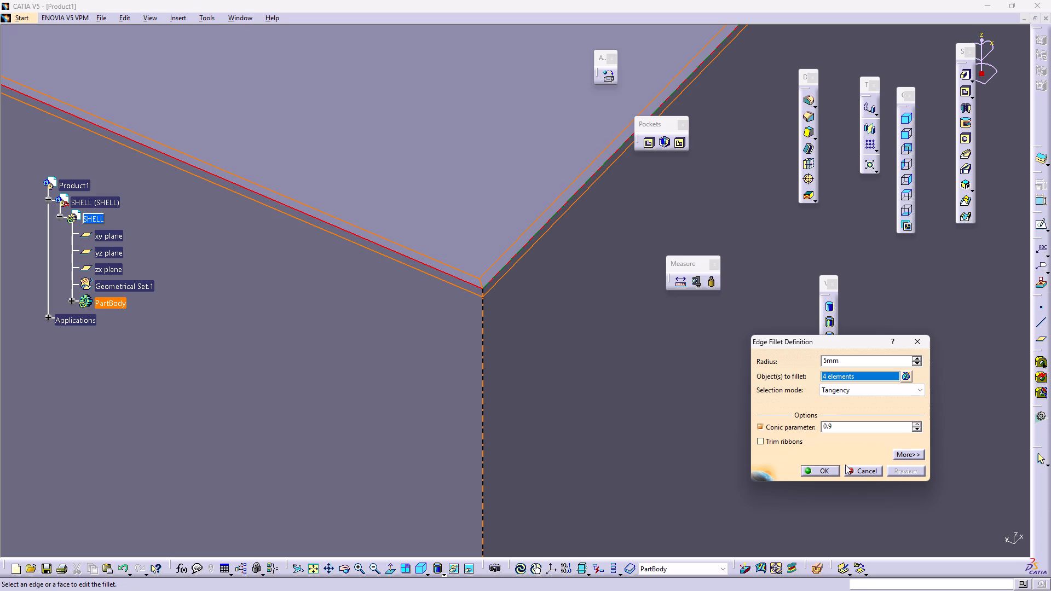
click(819, 467)
click(611, 326)
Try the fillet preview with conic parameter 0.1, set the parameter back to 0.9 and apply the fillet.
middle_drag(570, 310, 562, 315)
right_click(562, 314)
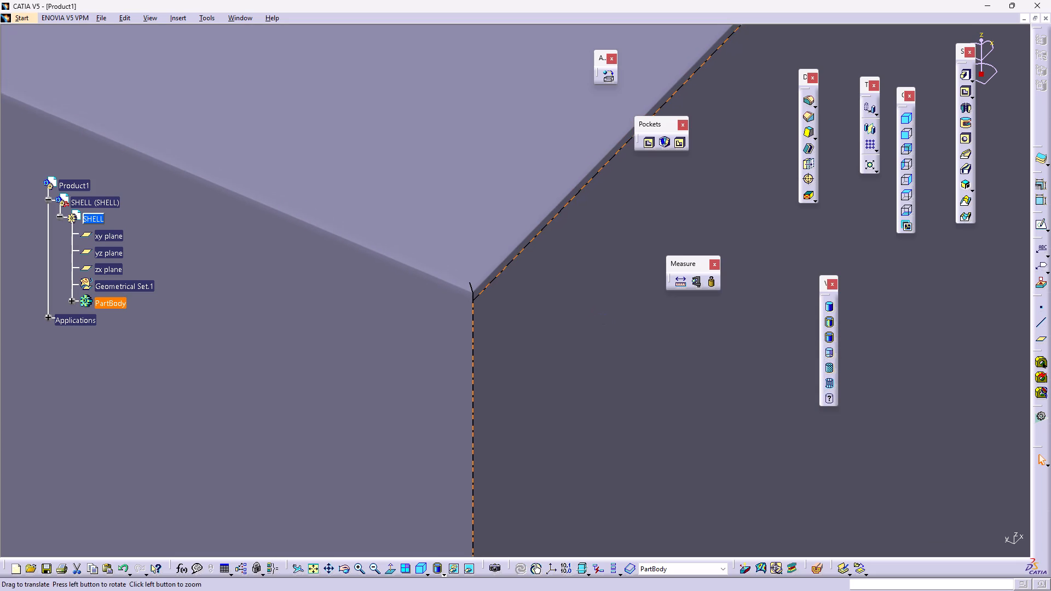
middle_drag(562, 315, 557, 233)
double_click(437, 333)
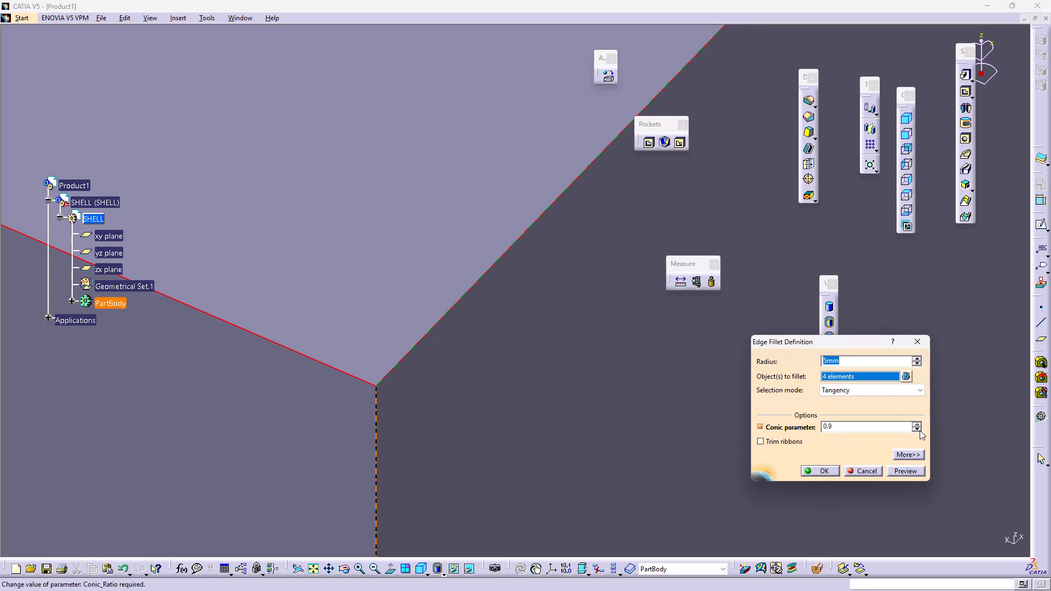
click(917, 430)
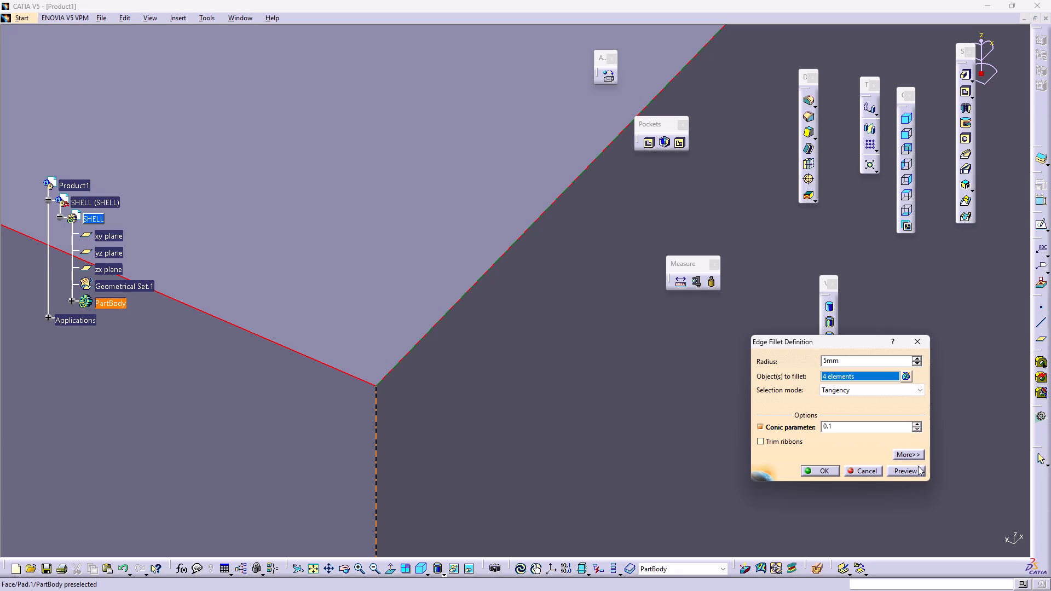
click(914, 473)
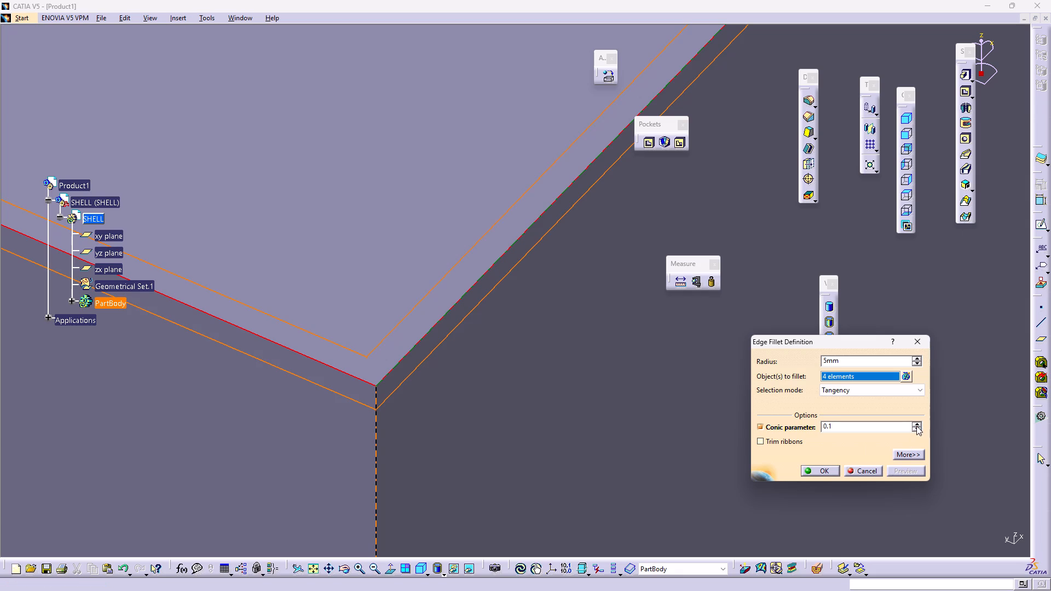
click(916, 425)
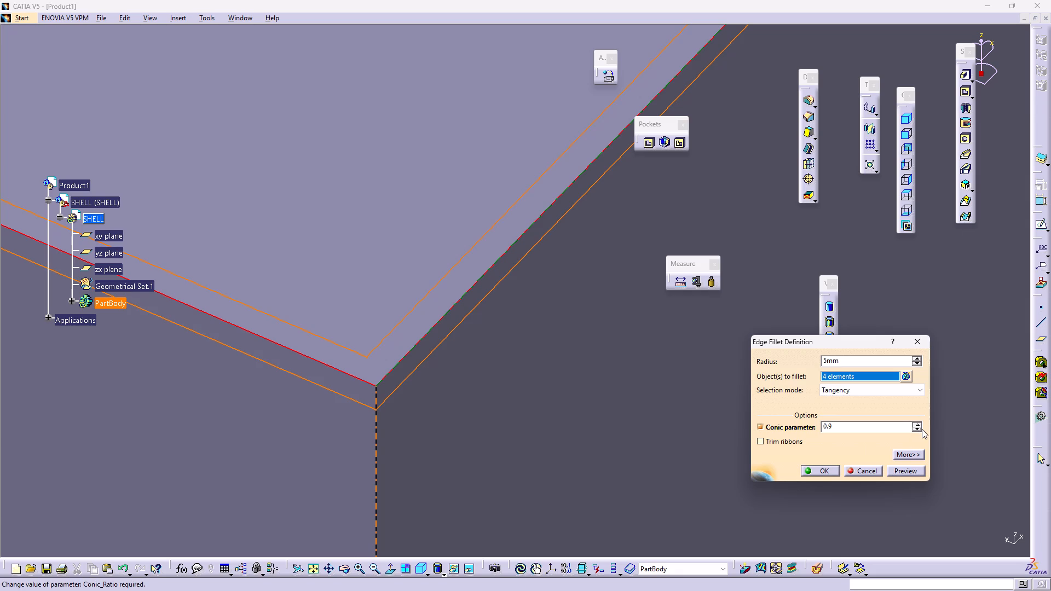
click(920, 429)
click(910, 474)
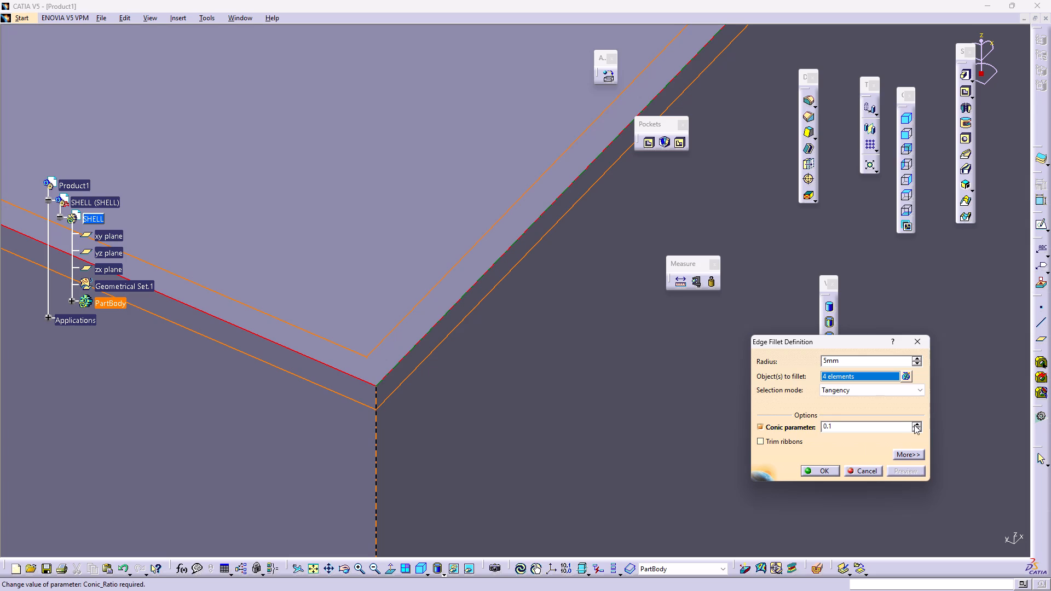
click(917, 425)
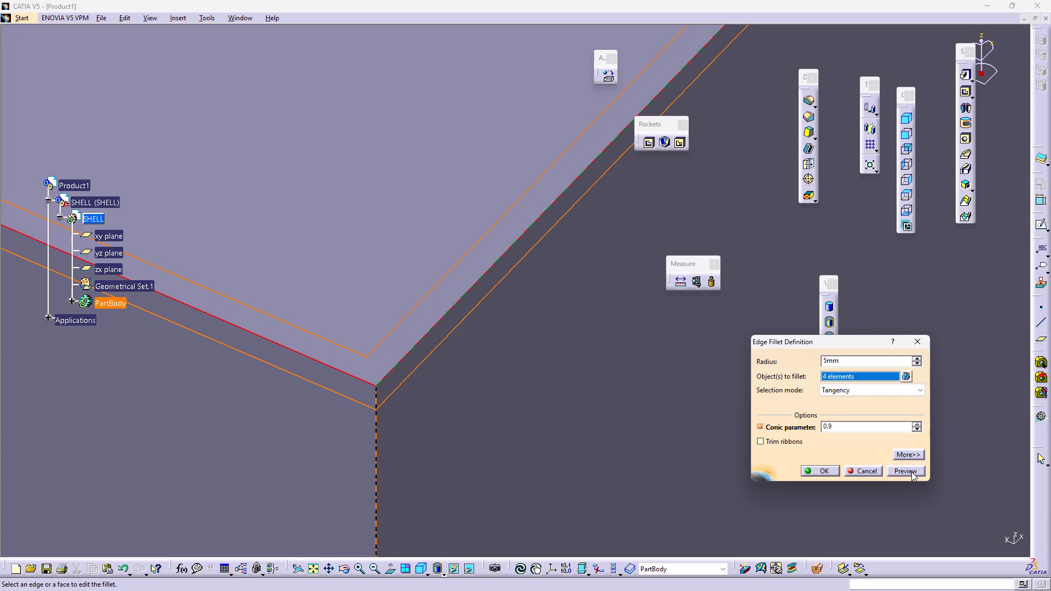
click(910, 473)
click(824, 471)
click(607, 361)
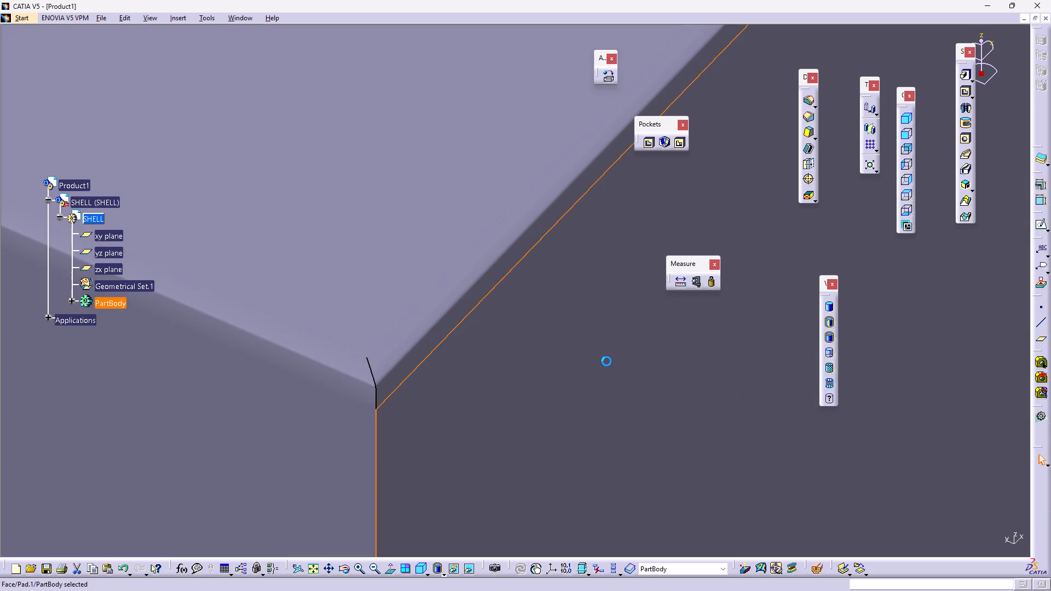
Set the conic parameter of the top-edge fillet to 0.1, preview it and apply it.
double_click(428, 325)
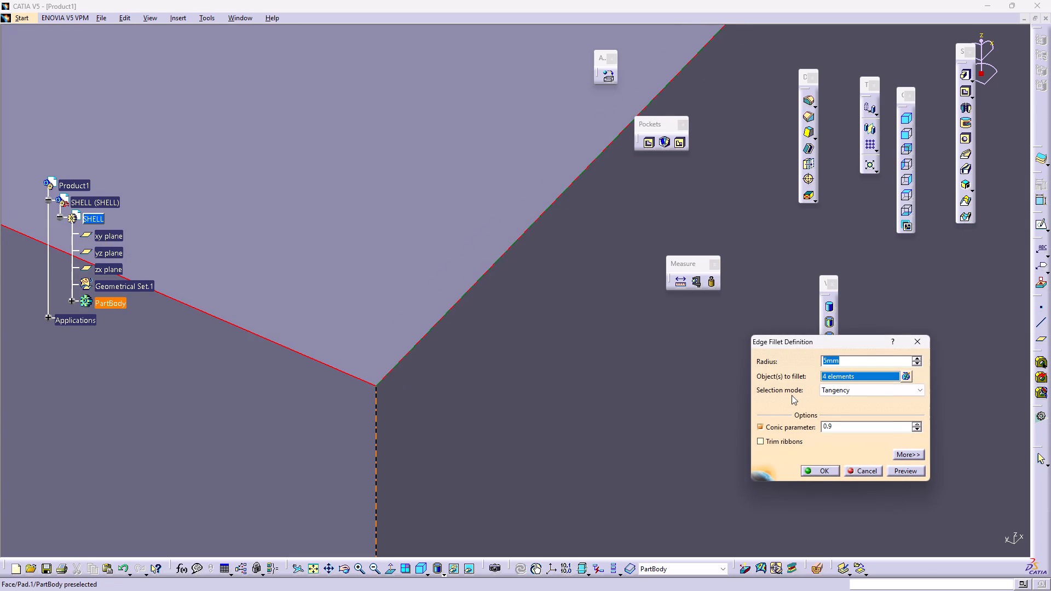
click(919, 429)
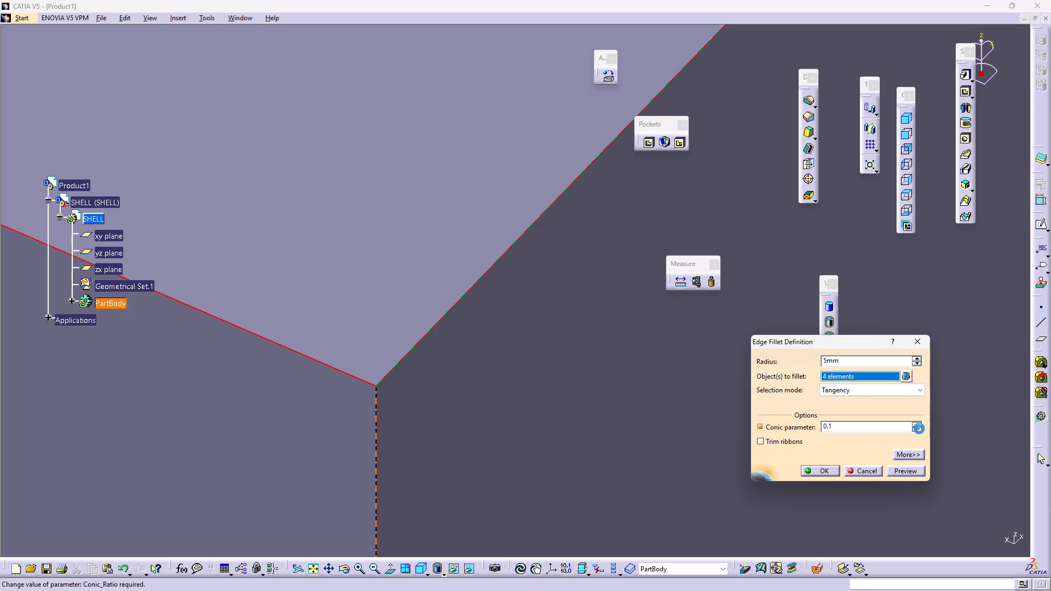
click(915, 468)
click(825, 471)
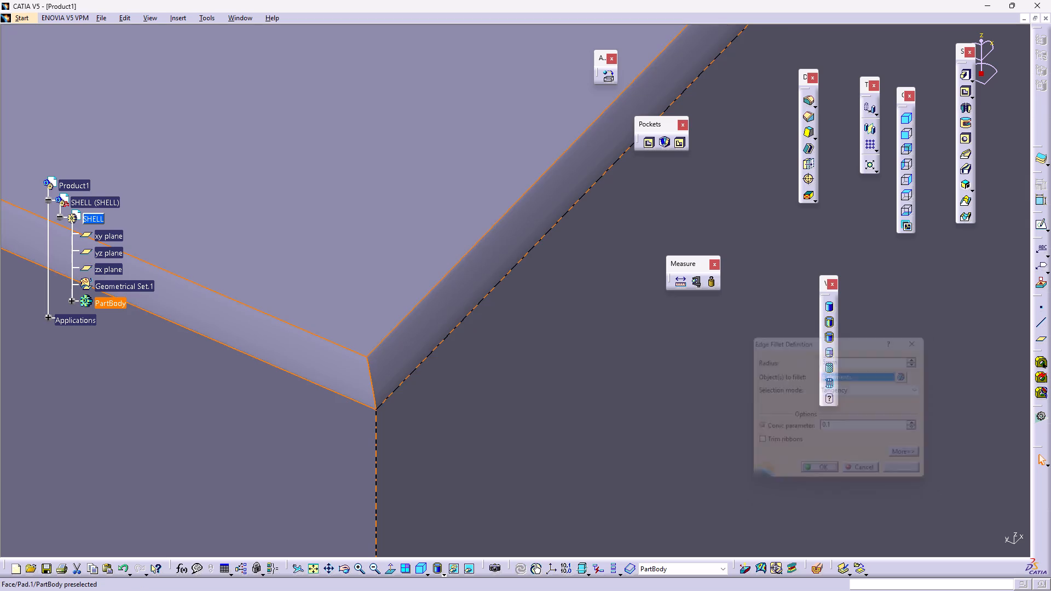
click(545, 376)
Examine the conic fillet's profile close up at the block's top corners and along its top edges.
middle_drag(505, 373, 657, 514)
right_drag(590, 330, 632, 366)
right_click(623, 364)
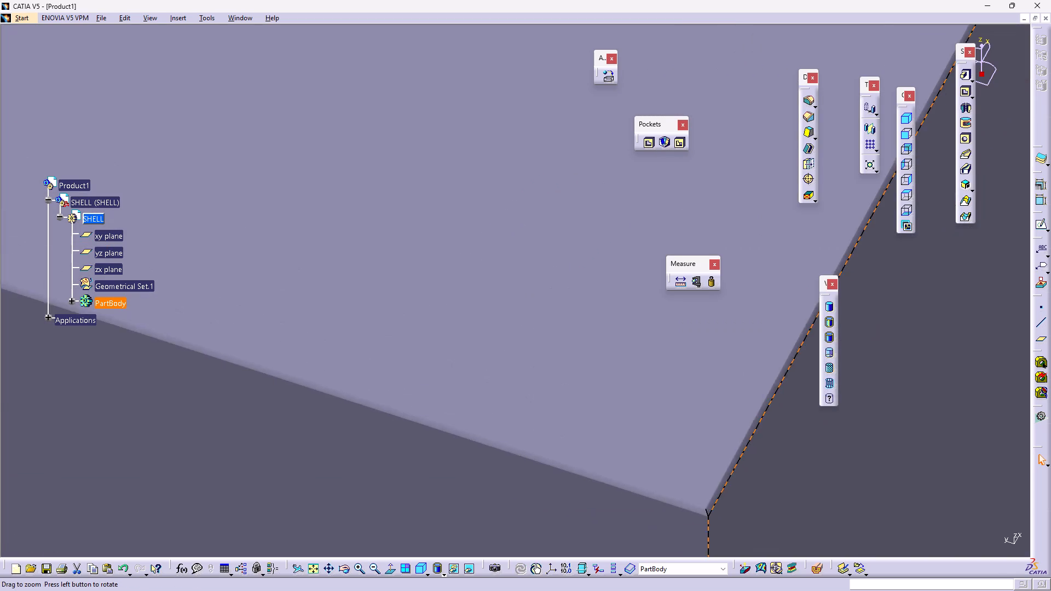
middle_drag(657, 514, 660, 530)
middle_drag(686, 443, 630, 316)
middle_drag(596, 351, 516, 314)
right_drag(584, 353, 522, 321)
scroll(461, 213, up, 1)
middle_drag(461, 213, 609, 356)
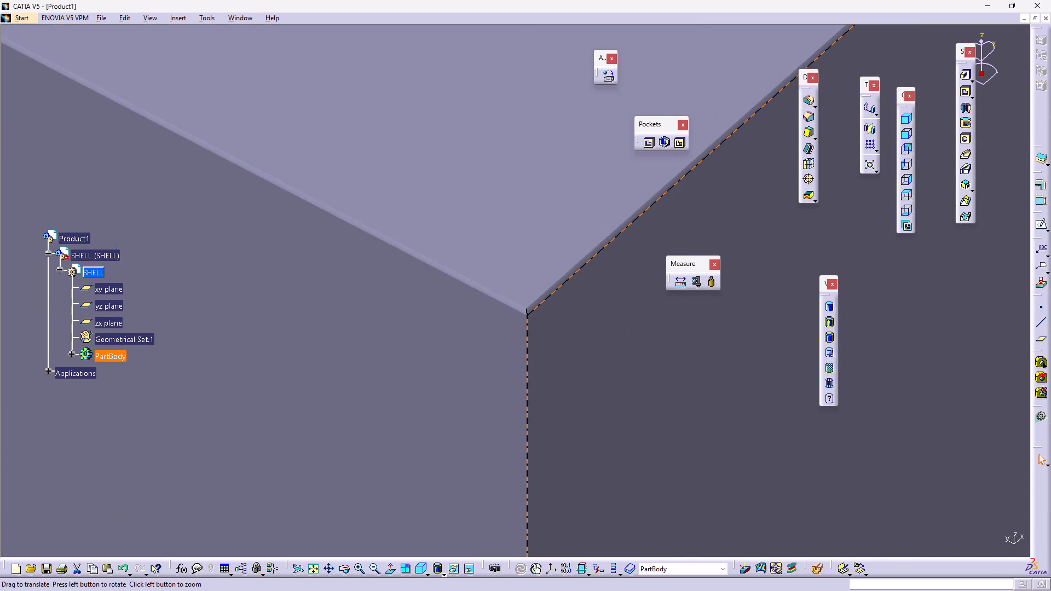
right_click(609, 356)
middle_drag(609, 356, 574, 168)
middle_drag(574, 386, 487, 81)
right_click(487, 81)
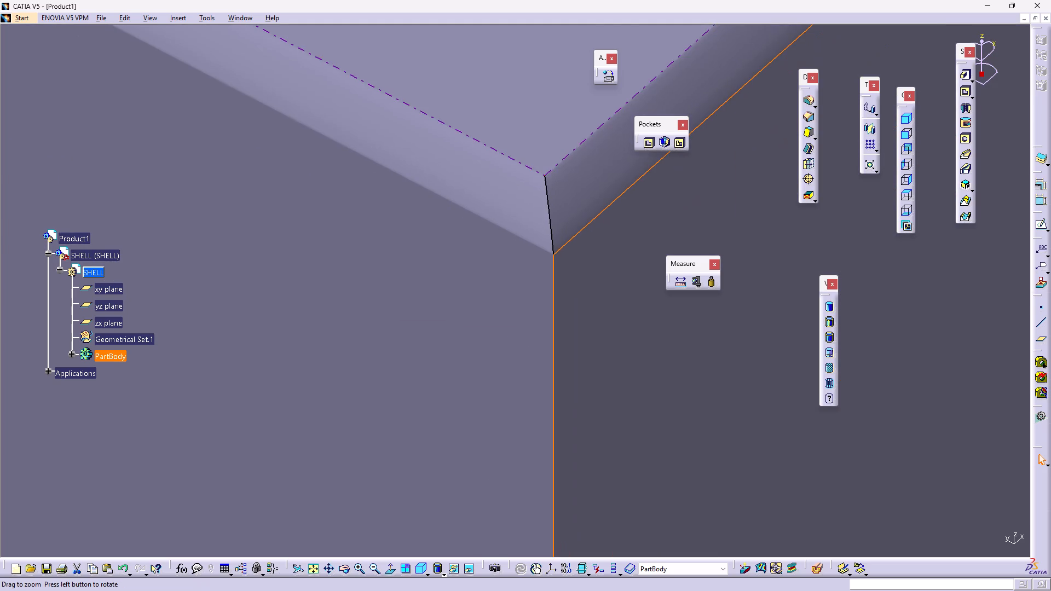
middle_drag(487, 81, 579, 412)
middle_drag(321, 263, 587, 184)
right_drag(345, 279, 595, 233)
right_click(596, 233)
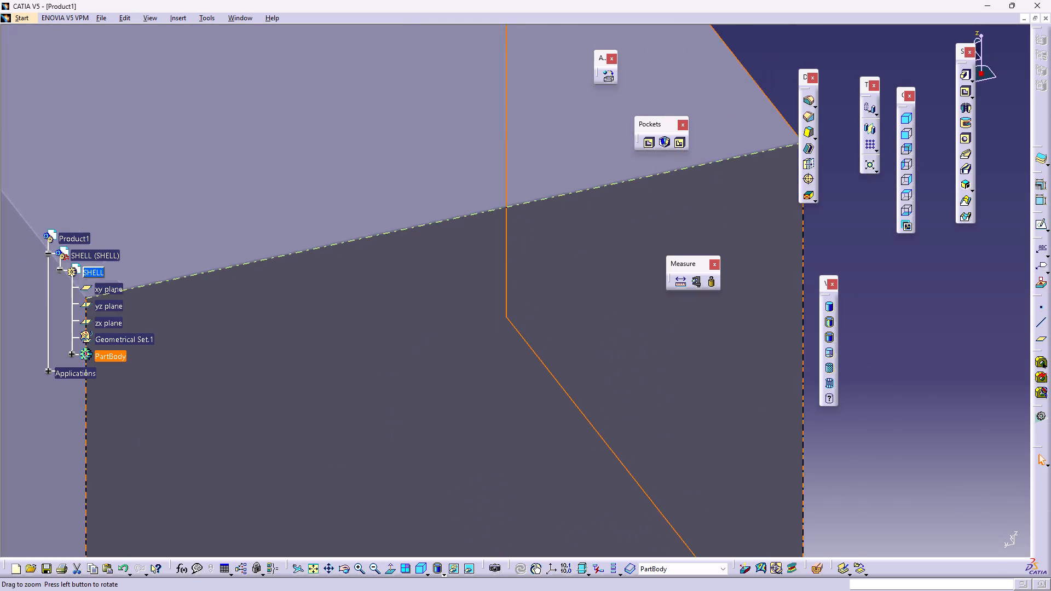
middle_drag(587, 184, 582, 148)
middle_drag(630, 205, 378, 348)
middle_drag(634, 258, 515, 331)
middle_drag(552, 304, 472, 390)
right_drag(509, 381, 472, 390)
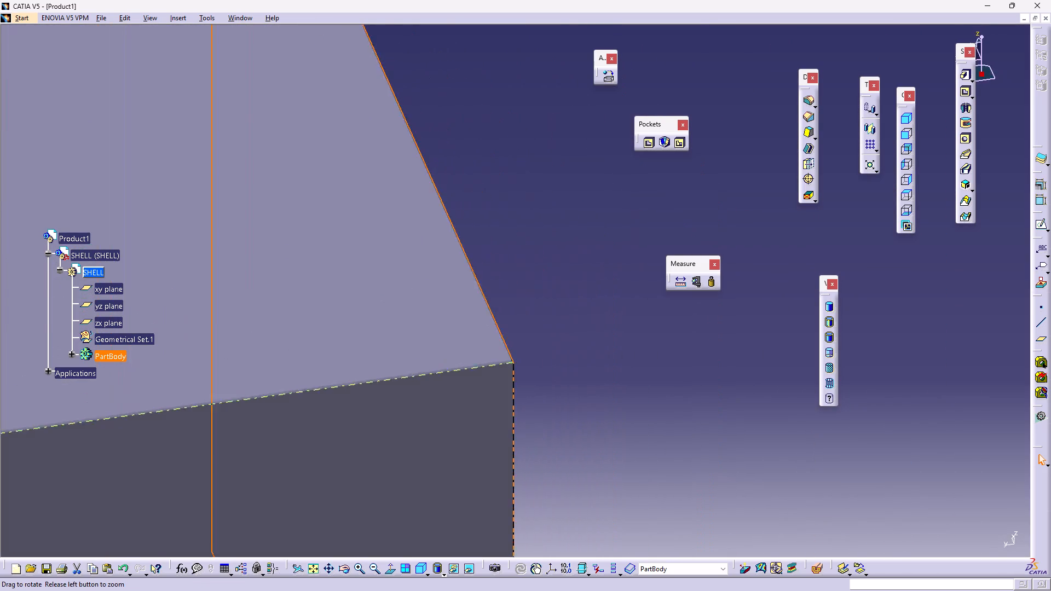
right_drag(472, 390, 282, 380)
middle_drag(472, 390, 270, 280)
right_click(281, 380)
middle_click(270, 275)
middle_drag(289, 289, 765, 506)
middle_drag(342, 345, 534, 242)
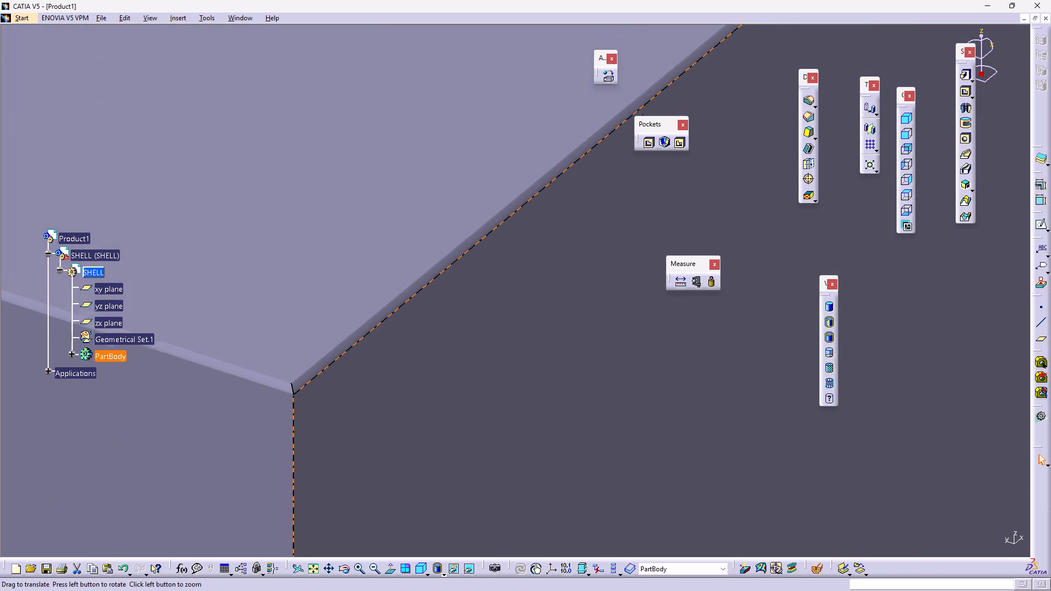
middle_drag(534, 242, 558, 185)
right_click(539, 236)
middle_drag(345, 293, 650, 155)
right_click(649, 211)
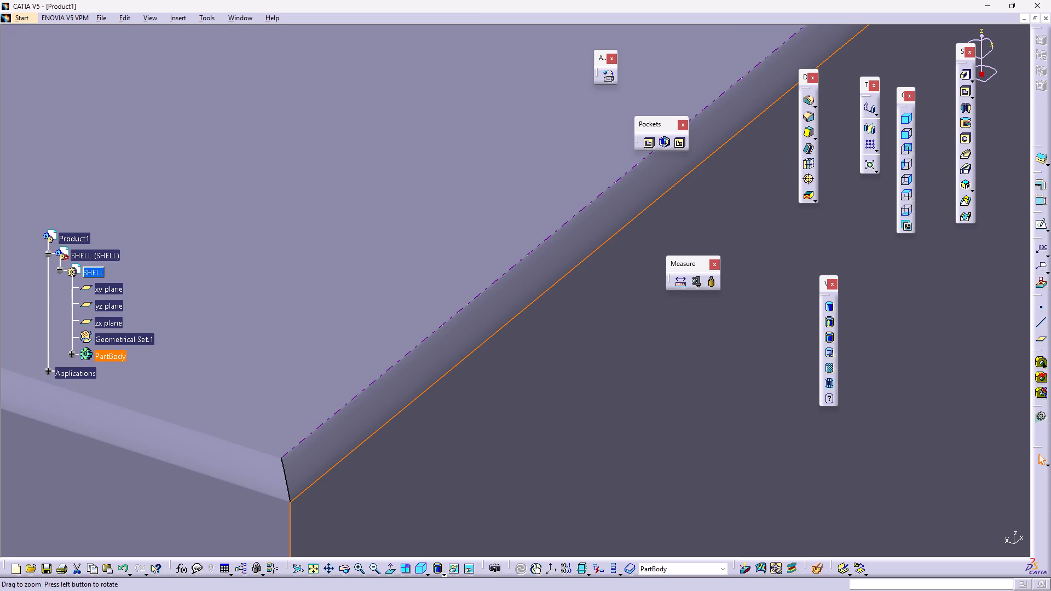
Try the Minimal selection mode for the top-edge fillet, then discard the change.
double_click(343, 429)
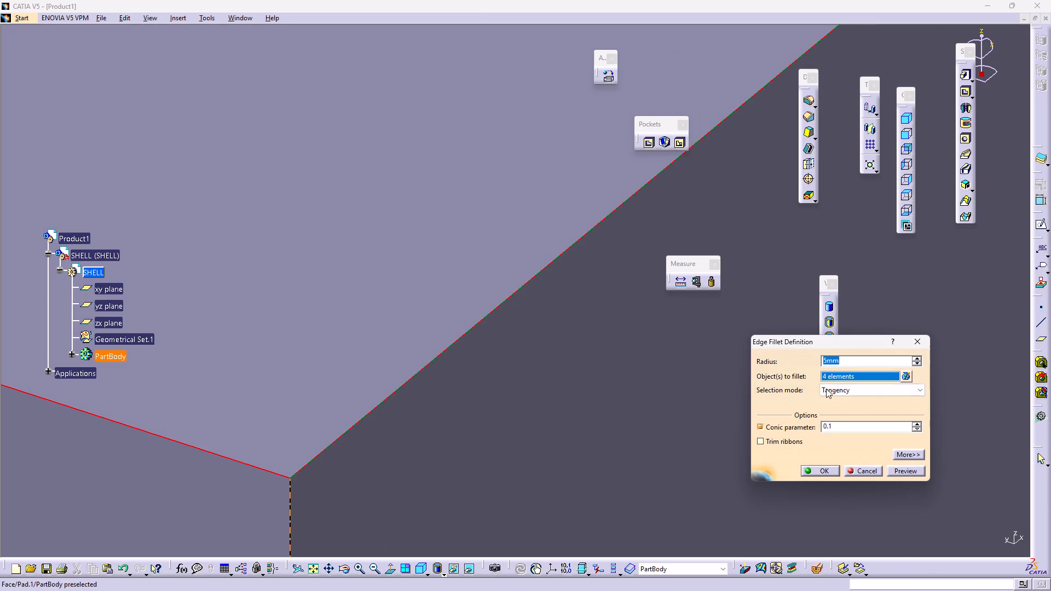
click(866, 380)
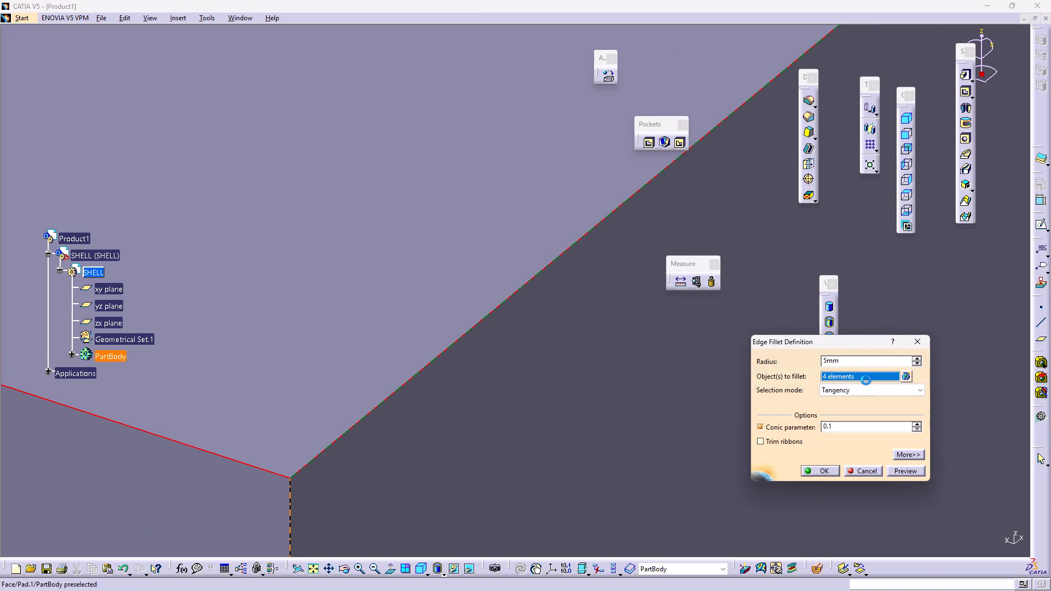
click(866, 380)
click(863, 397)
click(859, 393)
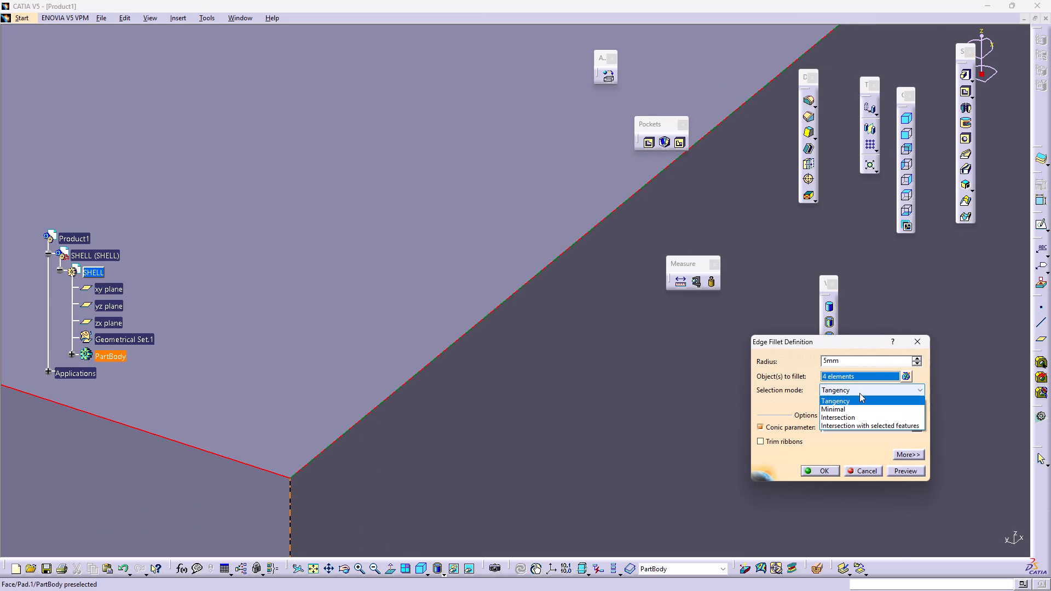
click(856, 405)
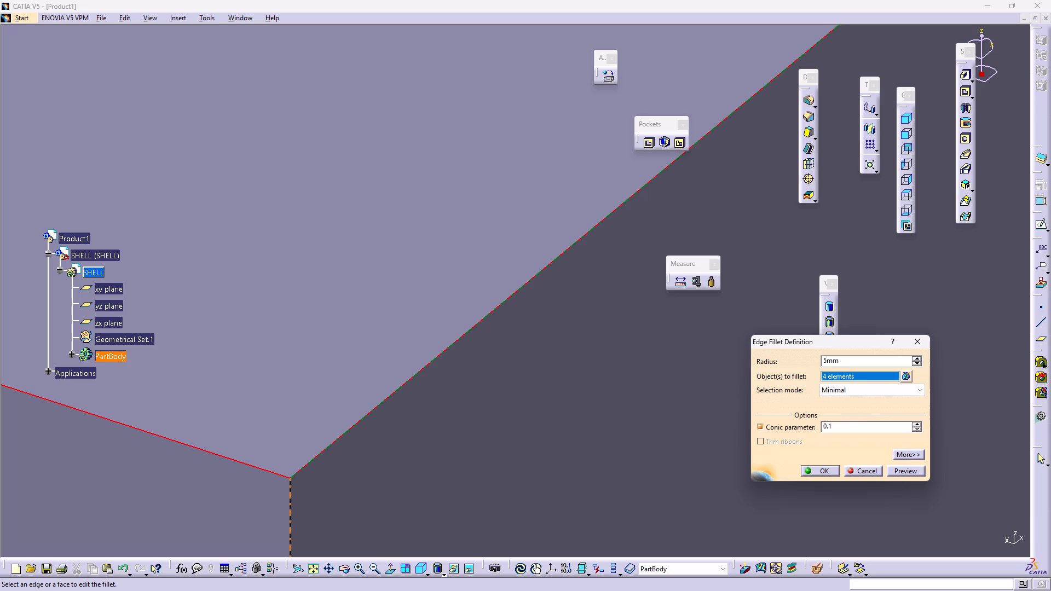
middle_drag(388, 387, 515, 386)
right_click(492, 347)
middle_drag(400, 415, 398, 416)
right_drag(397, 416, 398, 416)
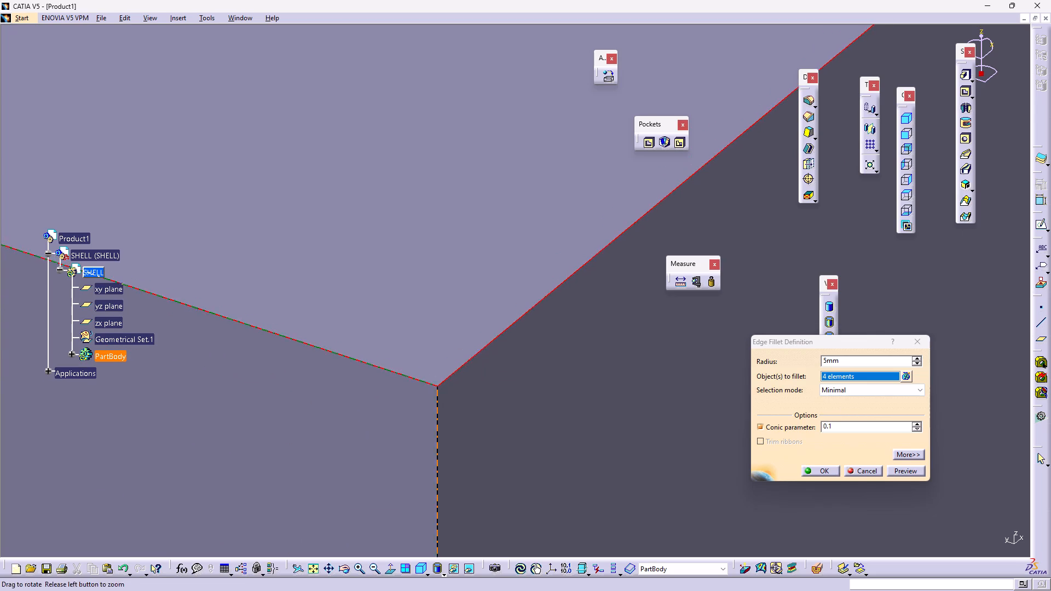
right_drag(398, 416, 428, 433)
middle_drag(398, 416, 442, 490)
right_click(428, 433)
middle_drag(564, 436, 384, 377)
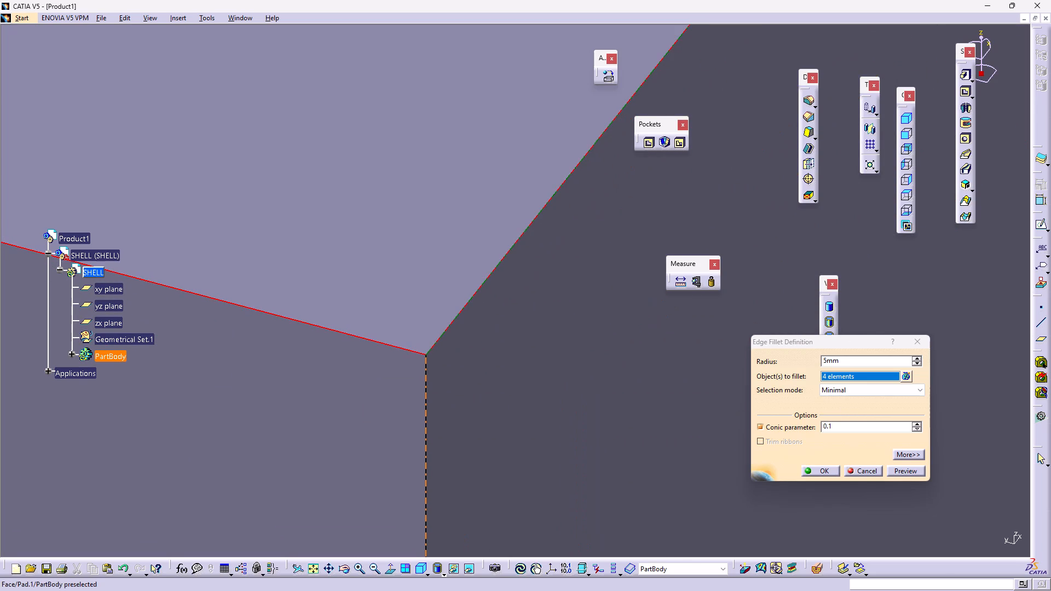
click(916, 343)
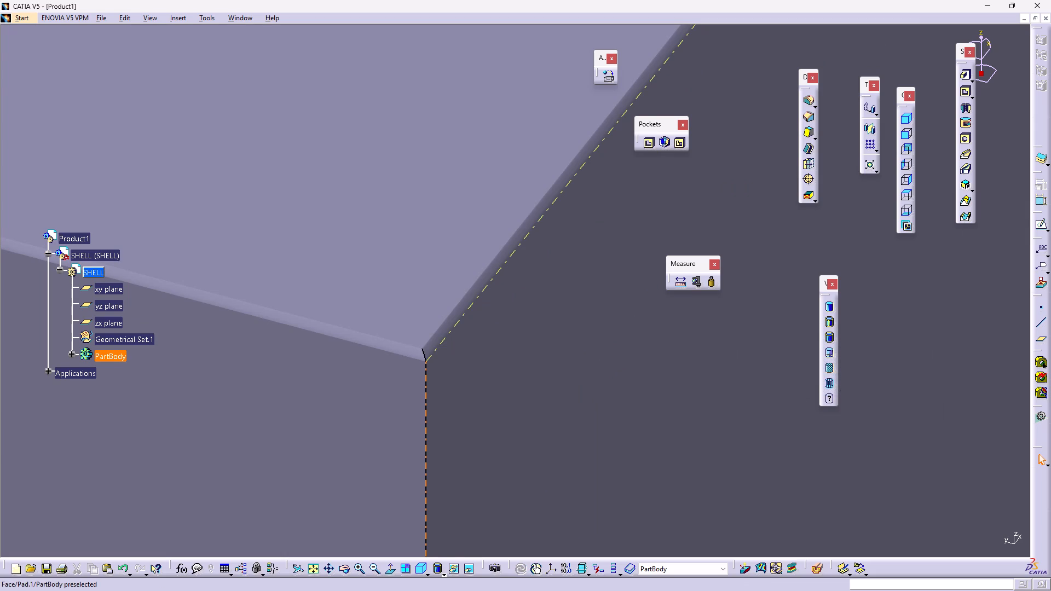
Examine the 5 mm top-edge fillet on the whole block and close up at its front corner.
middle_drag(518, 369, 607, 554)
right_click(561, 341)
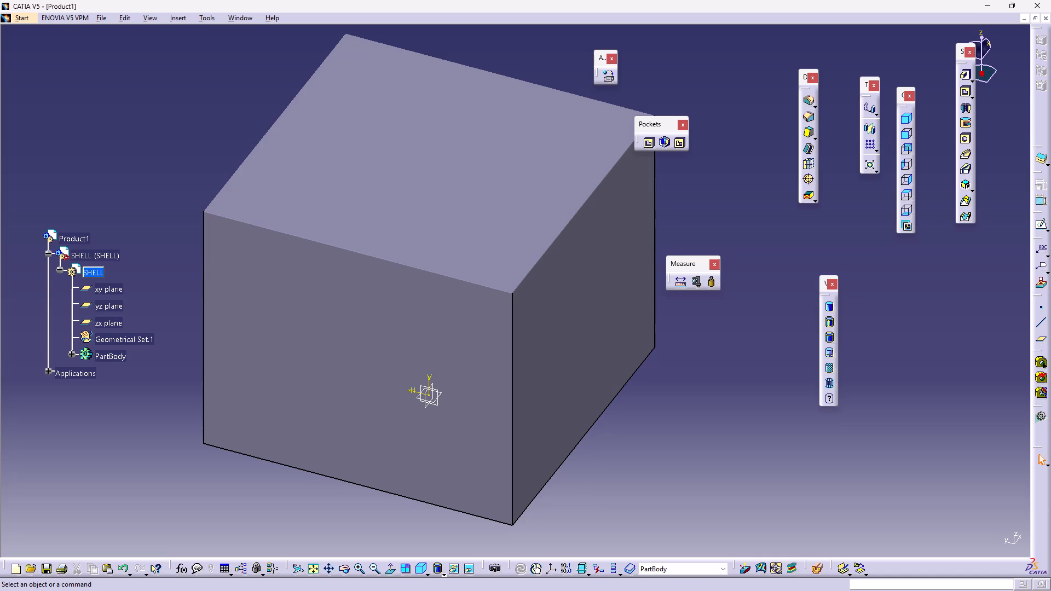
middle_drag(701, 391, 657, 333)
scroll(696, 391, up, 1)
right_drag(668, 395, 647, 415)
right_click(644, 415)
middle_drag(326, 374, 503, 346)
right_click(498, 380)
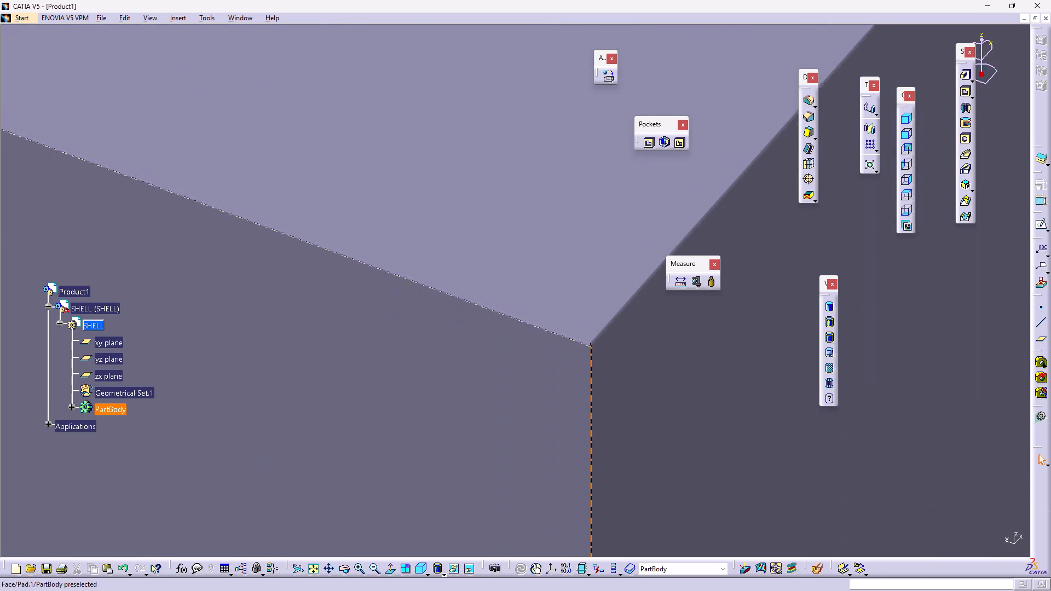
middle_drag(503, 346, 506, 279)
middle_drag(651, 342, 436, 244)
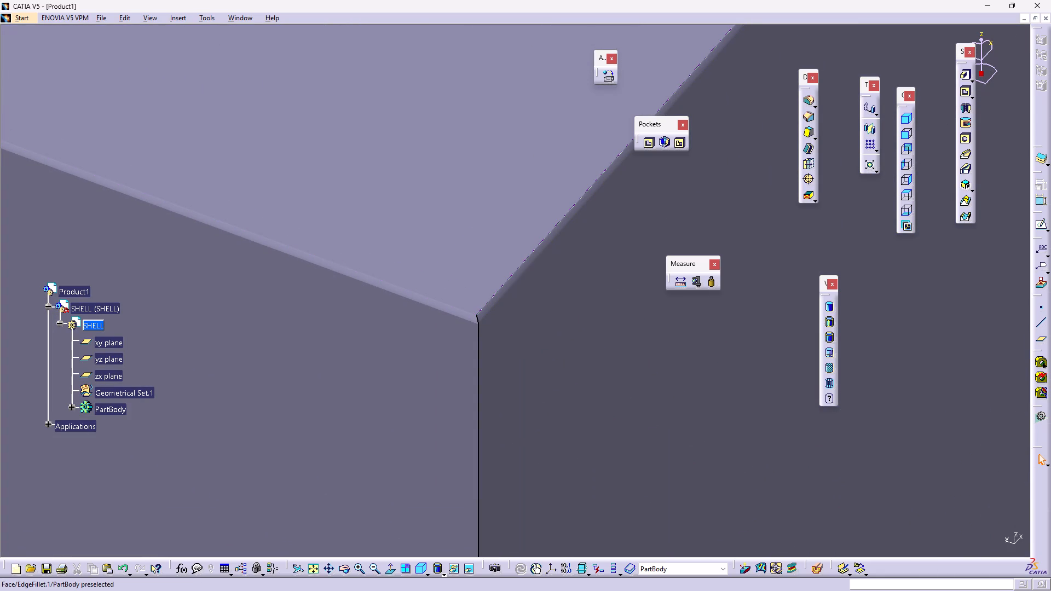
Set the radius of the top-edge fillet to 20 mm.
double_click(487, 312)
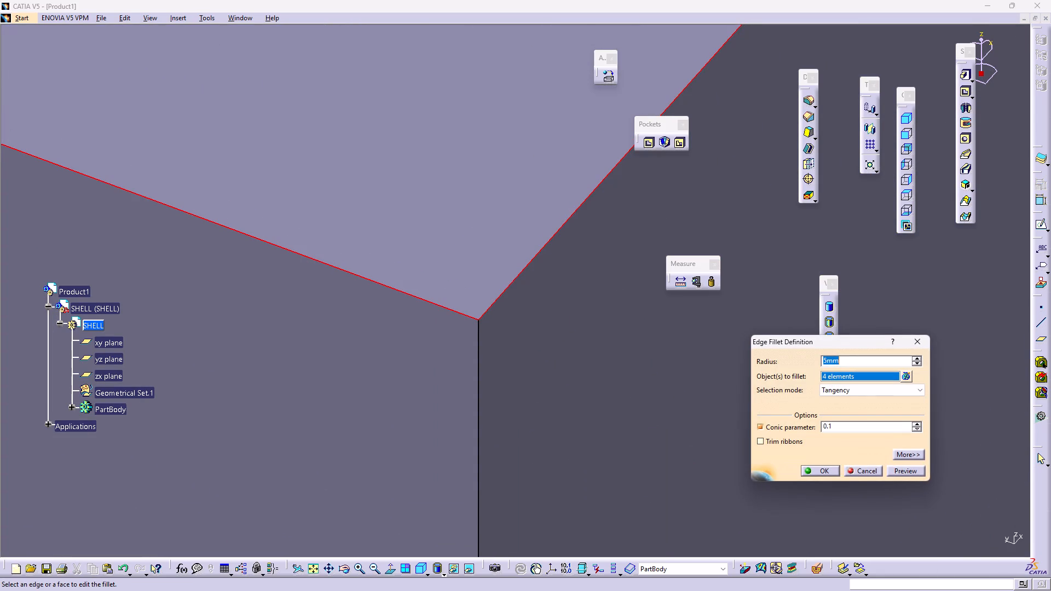
middle_drag(600, 377, 605, 260)
right_click(598, 376)
middle_drag(377, 369, 513, 285)
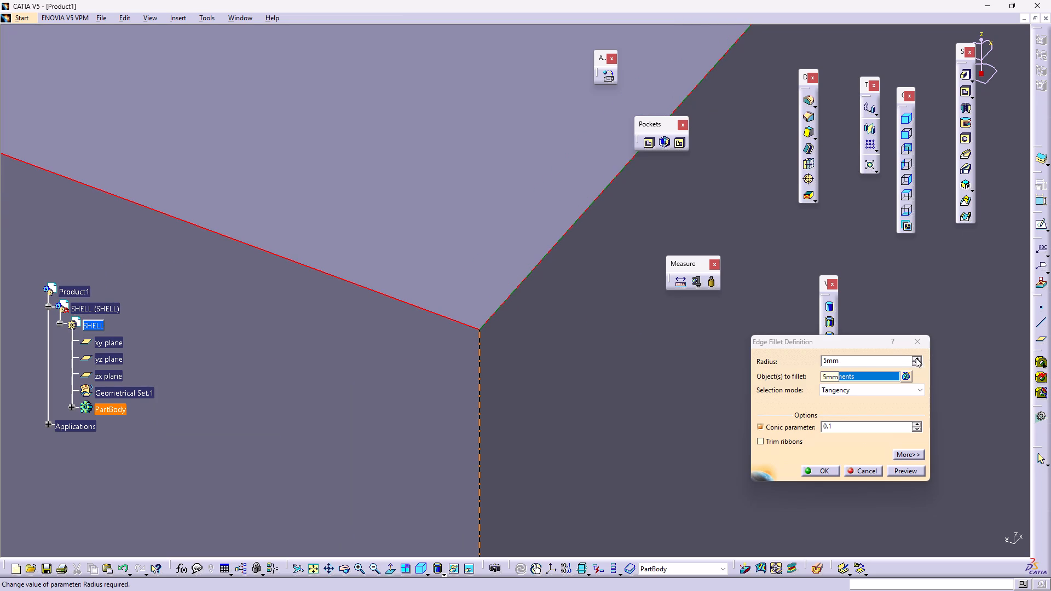
drag(858, 360, 744, 378)
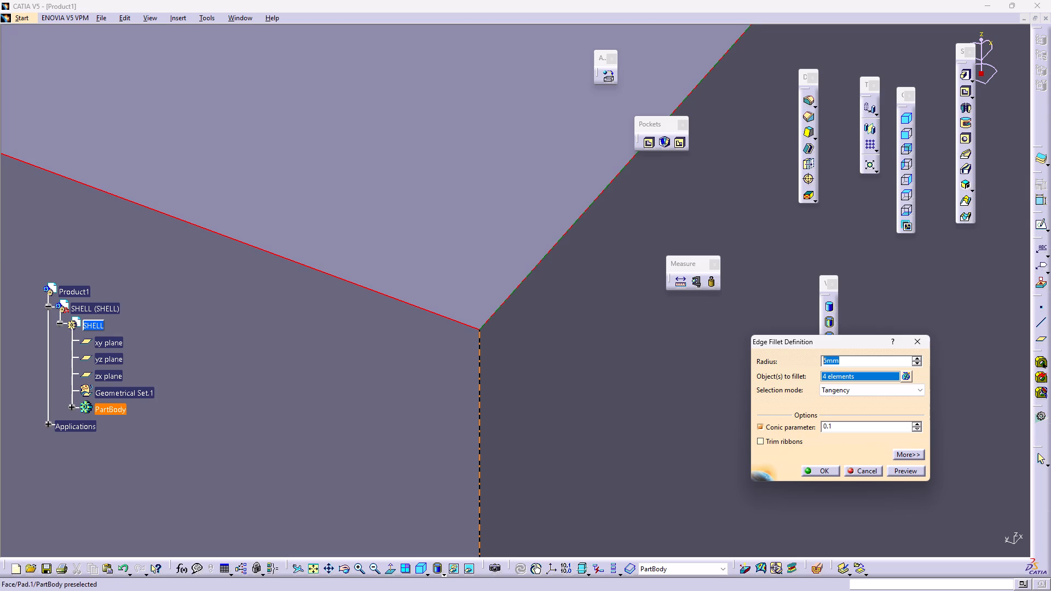
text(20)
click(616, 414)
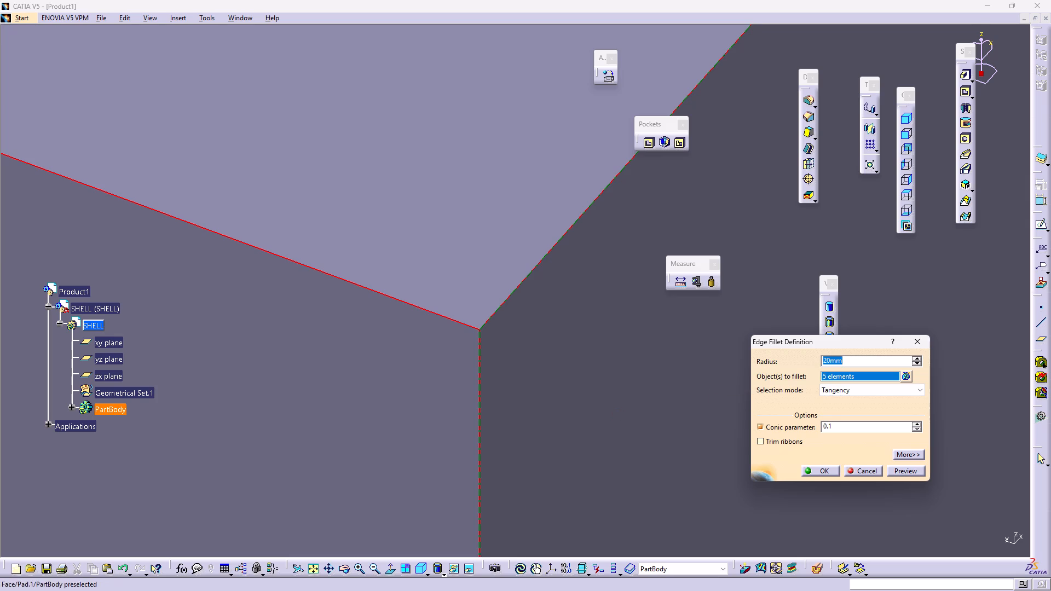
Remove the accidentally picked face Pocket.1\Face.1 from the fillet objects and check that only the top edges remain selected.
middle_drag(623, 436, 636, 448)
right_click(620, 315)
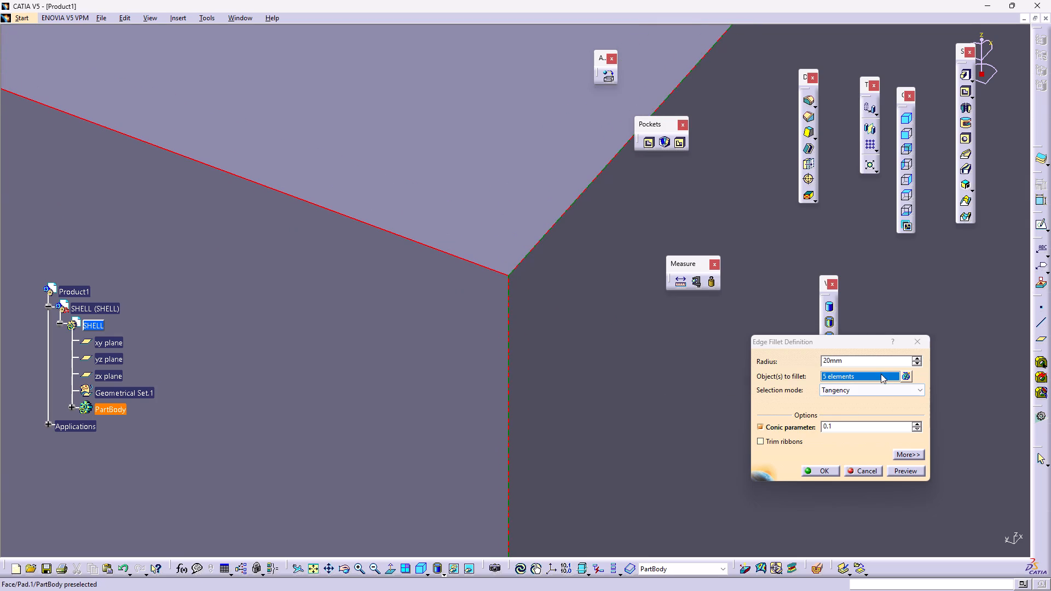
click(881, 374)
click(903, 376)
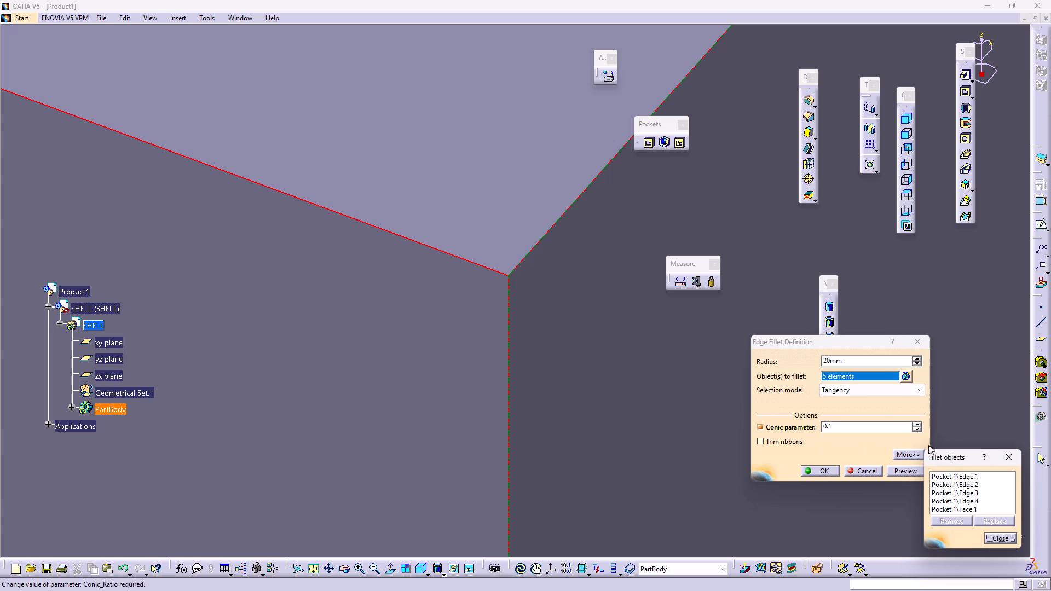
click(956, 507)
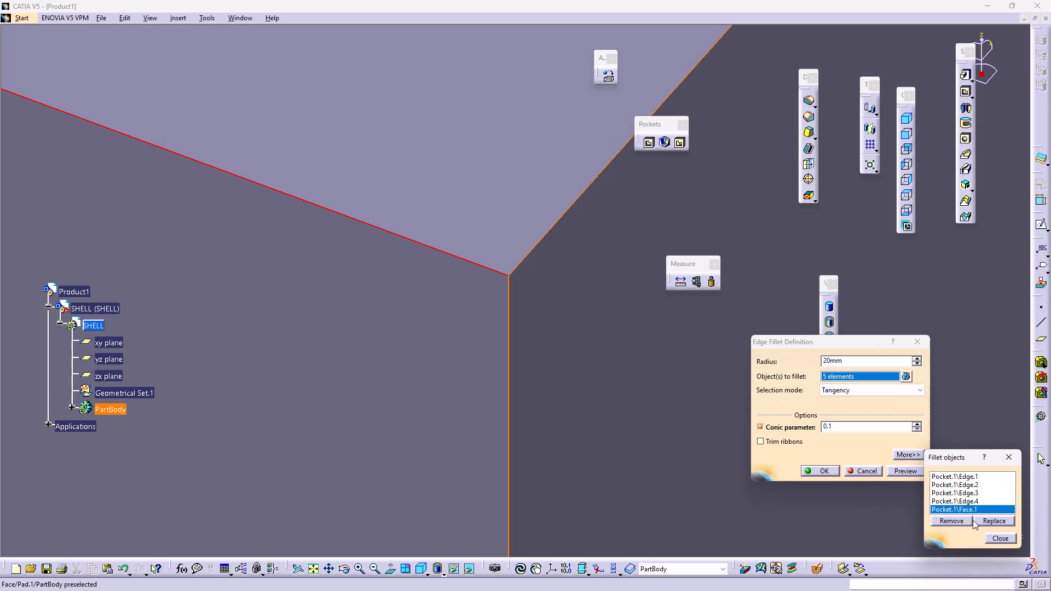
click(953, 523)
middle_drag(476, 163, 545, 398)
right_click(492, 256)
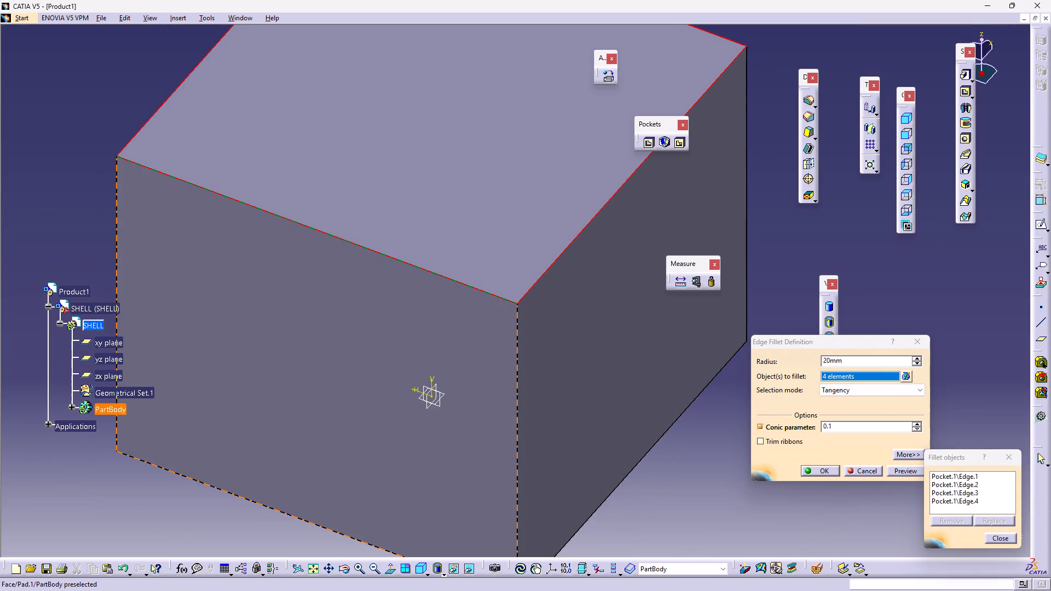
middle_drag(442, 421, 637, 445)
right_drag(437, 421, 637, 445)
middle_drag(600, 428, 712, 397)
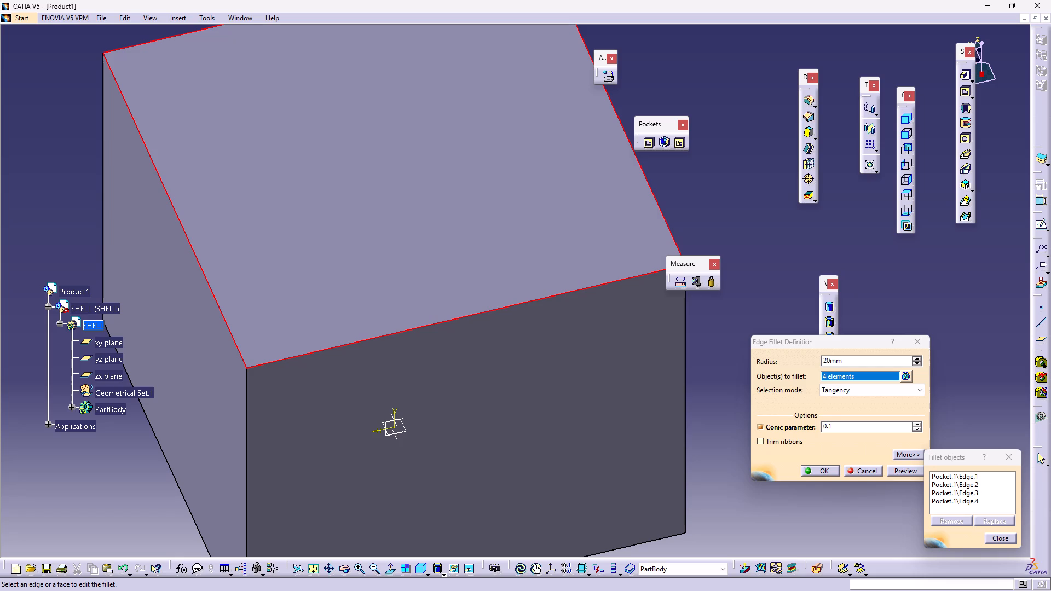
click(1003, 539)
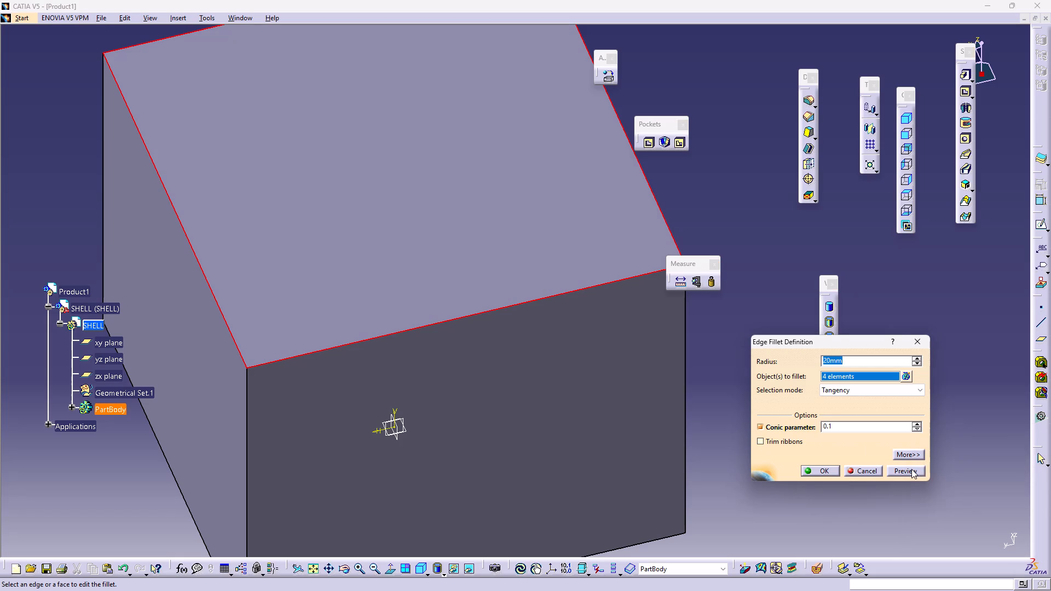
Preview the 20 mm top-edge fillet, inspect it at the corner and apply it.
click(912, 471)
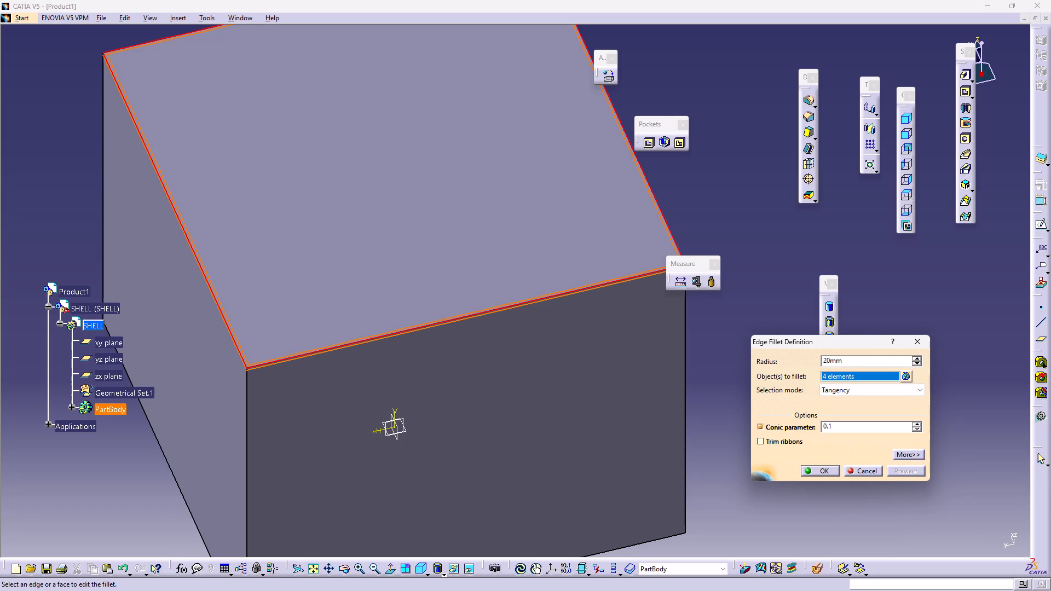
middle_drag(724, 460, 538, 381)
right_drag(726, 459, 545, 474)
right_click(542, 473)
middle_drag(629, 422, 455, 338)
right_click(455, 344)
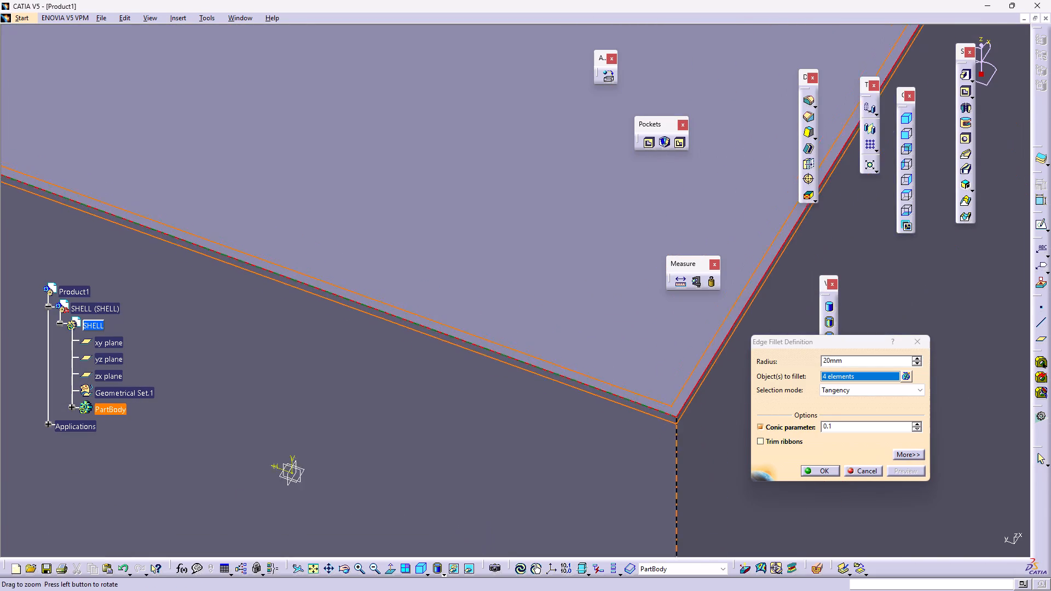
middle_drag(455, 338, 454, 316)
middle_drag(533, 396, 410, 276)
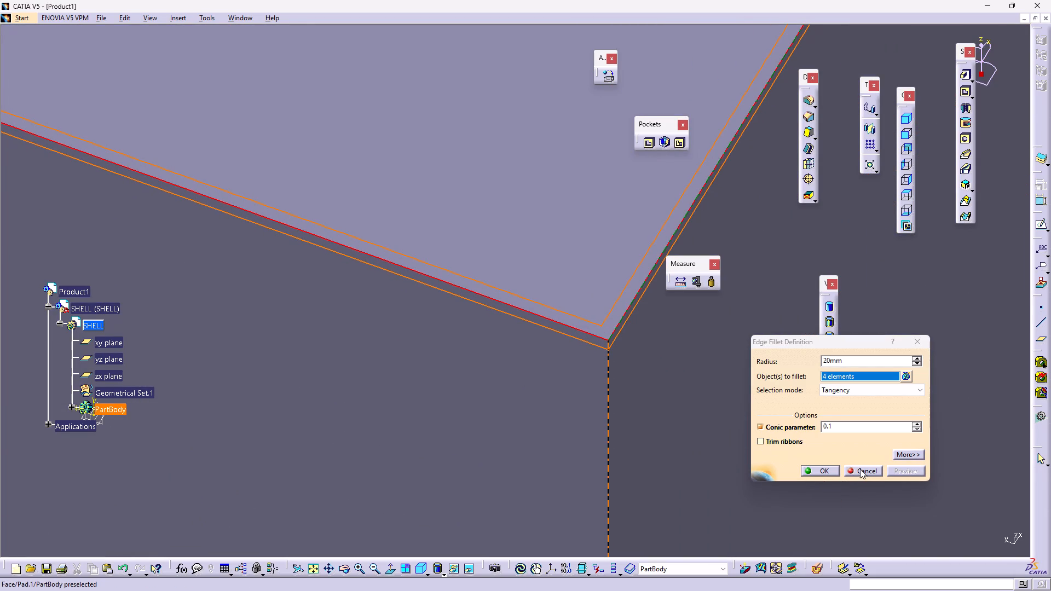
click(817, 469)
Examine the 20 mm fillet's profile close up at the block's top corner and along the adjoining edges.
middle_drag(686, 422, 687, 454)
right_click(665, 339)
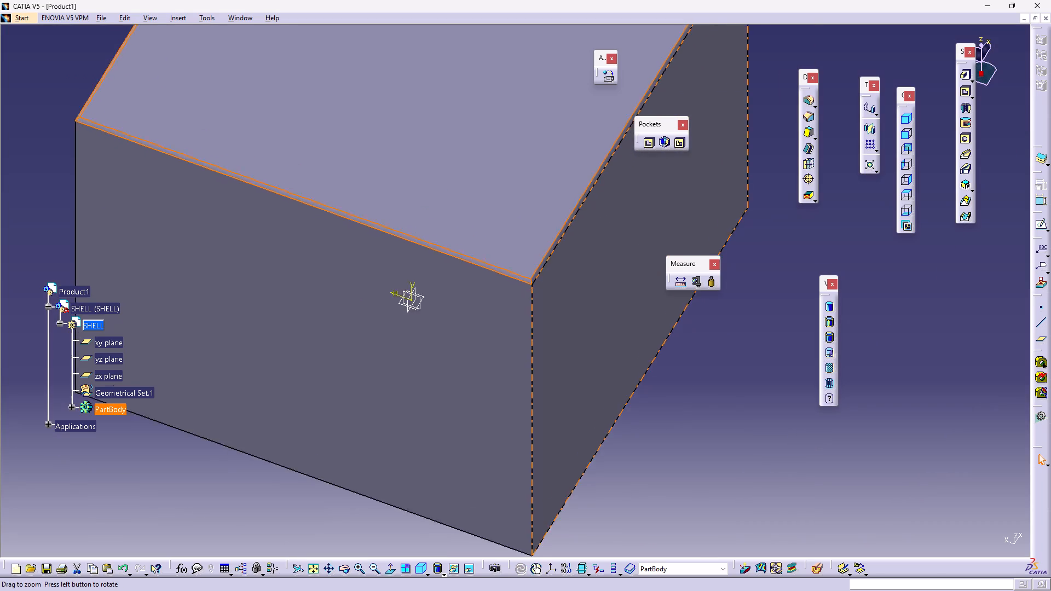
middle_drag(687, 454, 689, 479)
middle_drag(592, 389, 637, 431)
right_drag(592, 389, 637, 431)
scroll(637, 431, up, 1)
double_click(707, 415)
middle_drag(706, 410, 733, 288)
right_click(706, 410)
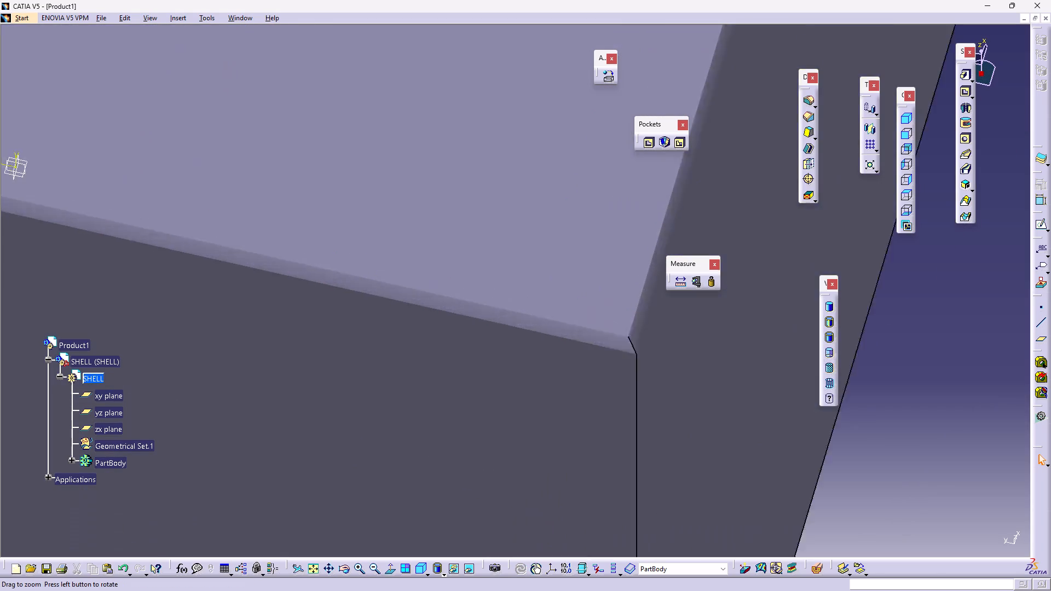
middle_drag(733, 288, 740, 195)
middle_drag(753, 385, 508, 367)
right_click(469, 270)
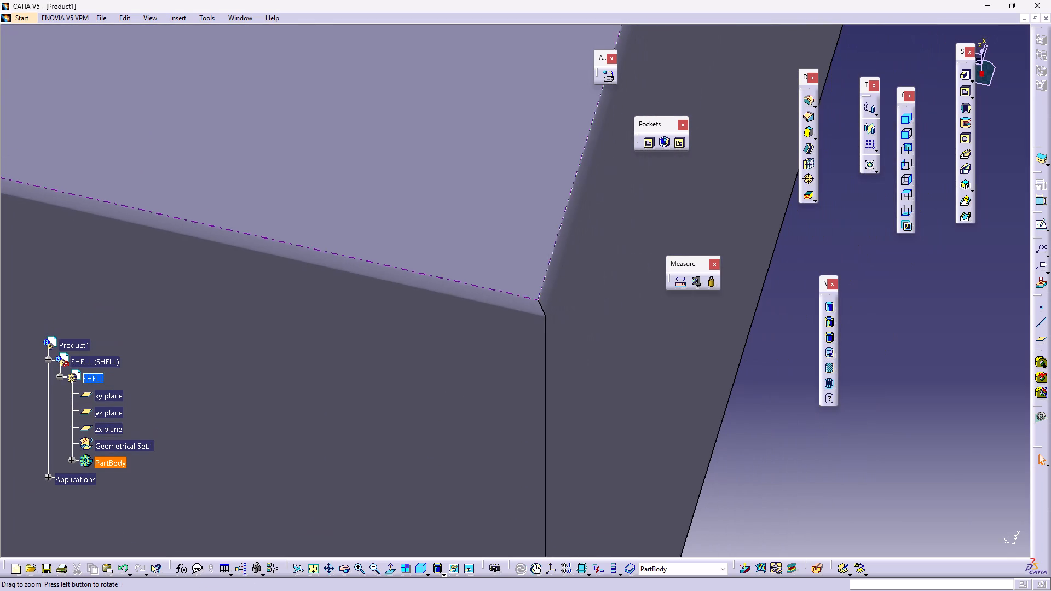
middle_drag(508, 367, 509, 368)
middle_drag(513, 332, 532, 253)
right_click(532, 253)
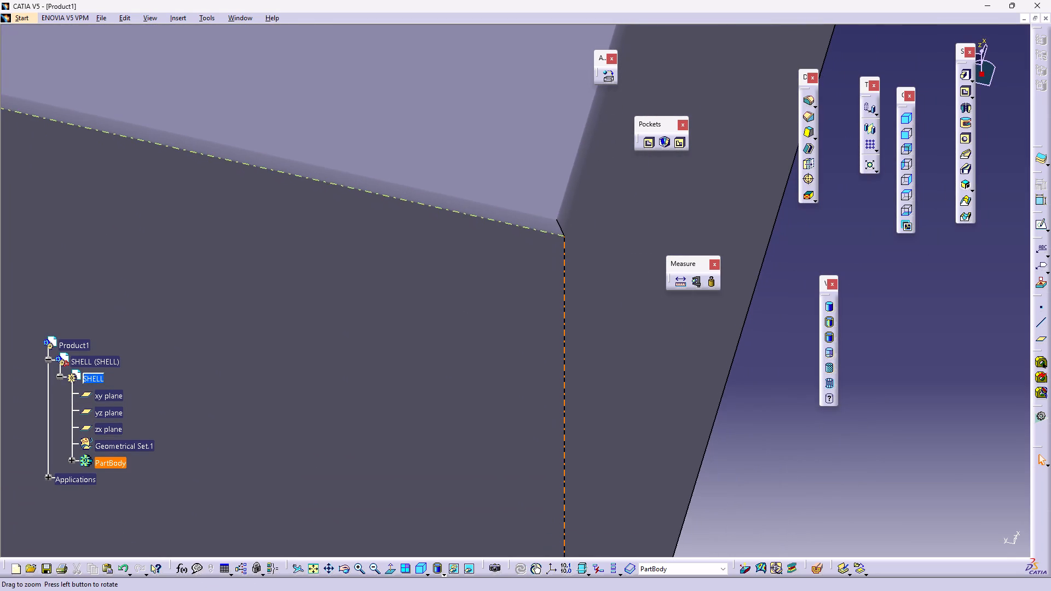
middle_drag(532, 253, 550, 315)
click(676, 392)
middle_drag(689, 385, 638, 332)
right_drag(678, 402, 637, 422)
right_click(634, 420)
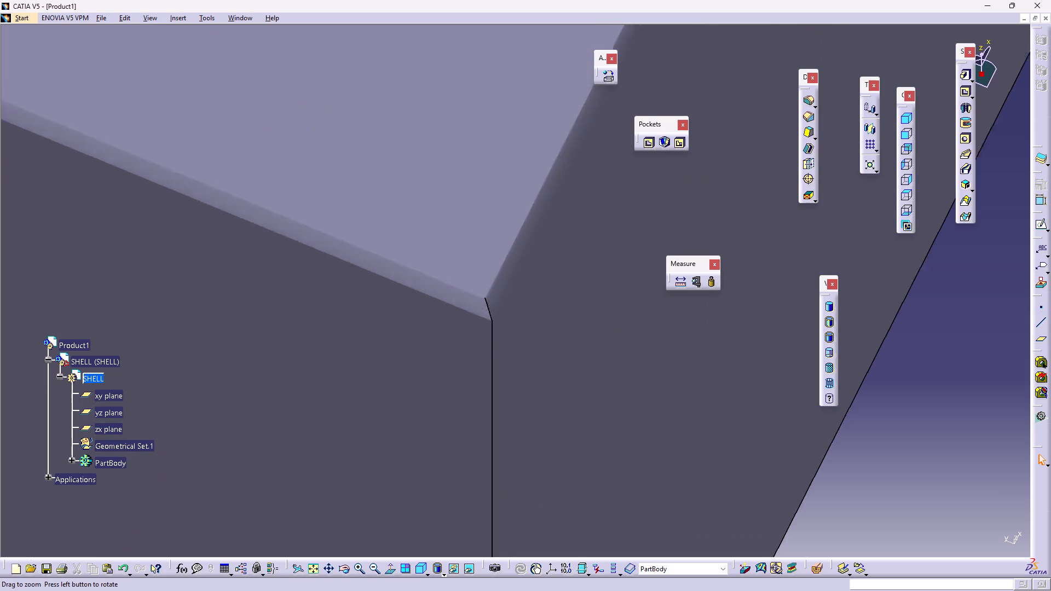
middle_drag(638, 332, 633, 197)
middle_drag(372, 284, 471, 295)
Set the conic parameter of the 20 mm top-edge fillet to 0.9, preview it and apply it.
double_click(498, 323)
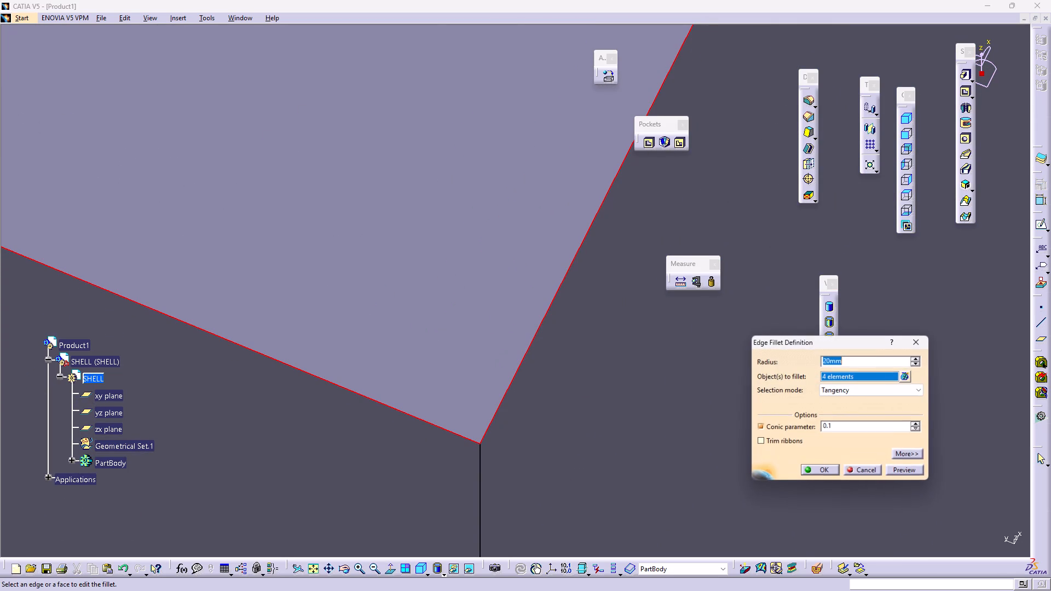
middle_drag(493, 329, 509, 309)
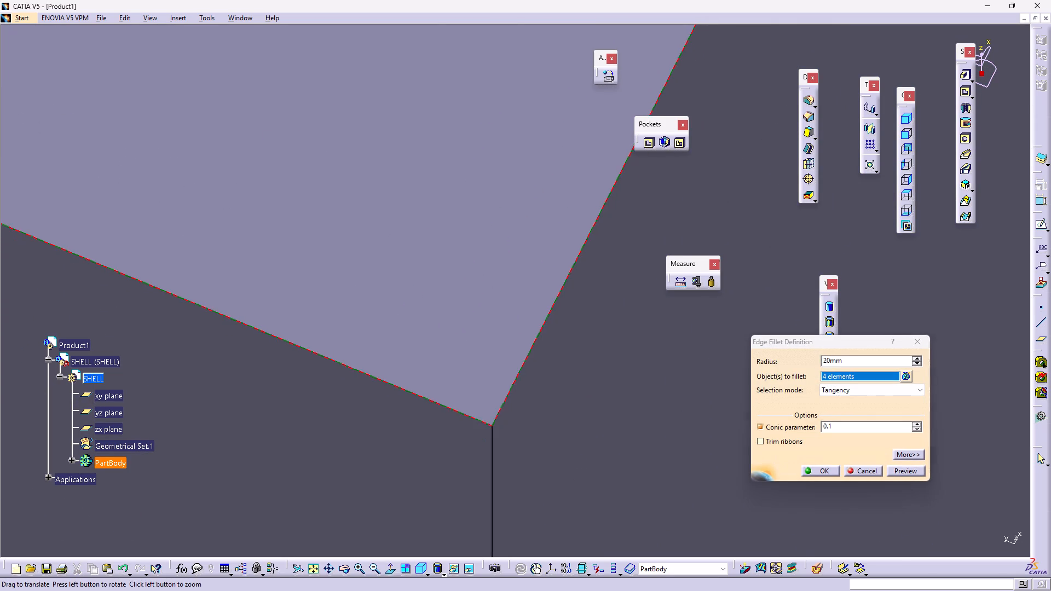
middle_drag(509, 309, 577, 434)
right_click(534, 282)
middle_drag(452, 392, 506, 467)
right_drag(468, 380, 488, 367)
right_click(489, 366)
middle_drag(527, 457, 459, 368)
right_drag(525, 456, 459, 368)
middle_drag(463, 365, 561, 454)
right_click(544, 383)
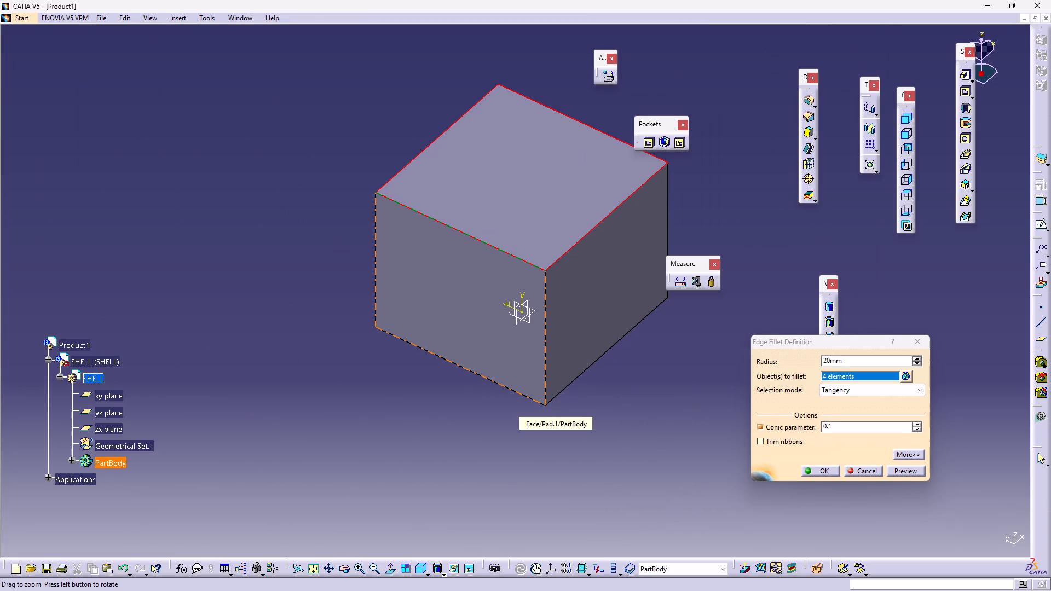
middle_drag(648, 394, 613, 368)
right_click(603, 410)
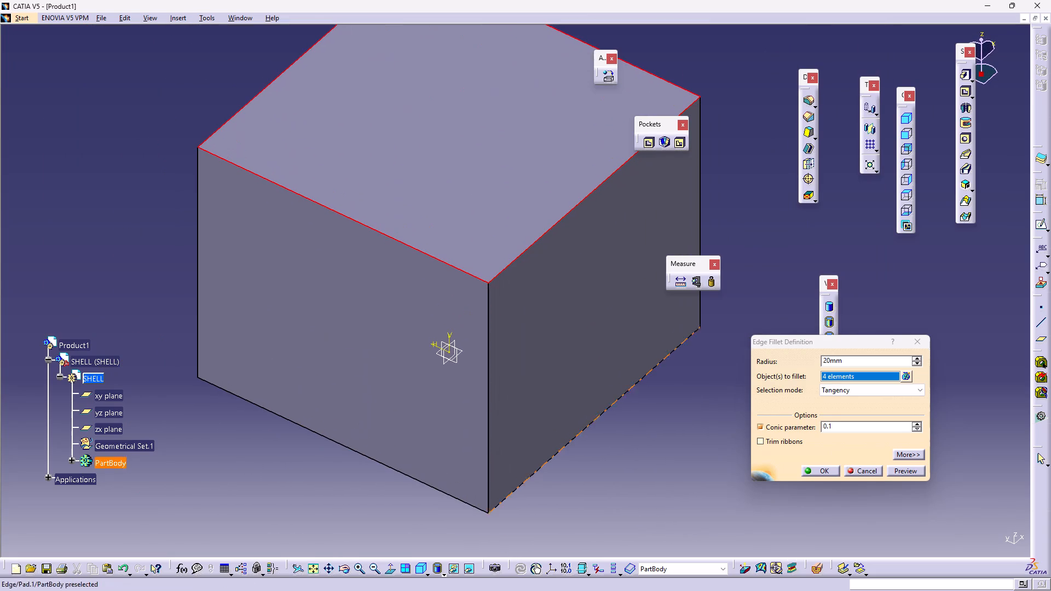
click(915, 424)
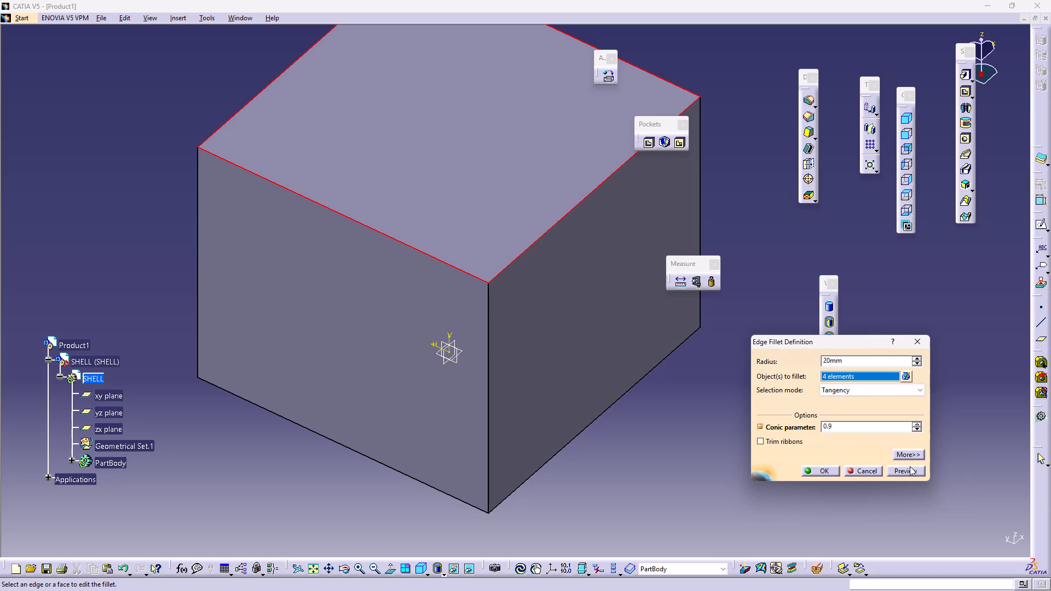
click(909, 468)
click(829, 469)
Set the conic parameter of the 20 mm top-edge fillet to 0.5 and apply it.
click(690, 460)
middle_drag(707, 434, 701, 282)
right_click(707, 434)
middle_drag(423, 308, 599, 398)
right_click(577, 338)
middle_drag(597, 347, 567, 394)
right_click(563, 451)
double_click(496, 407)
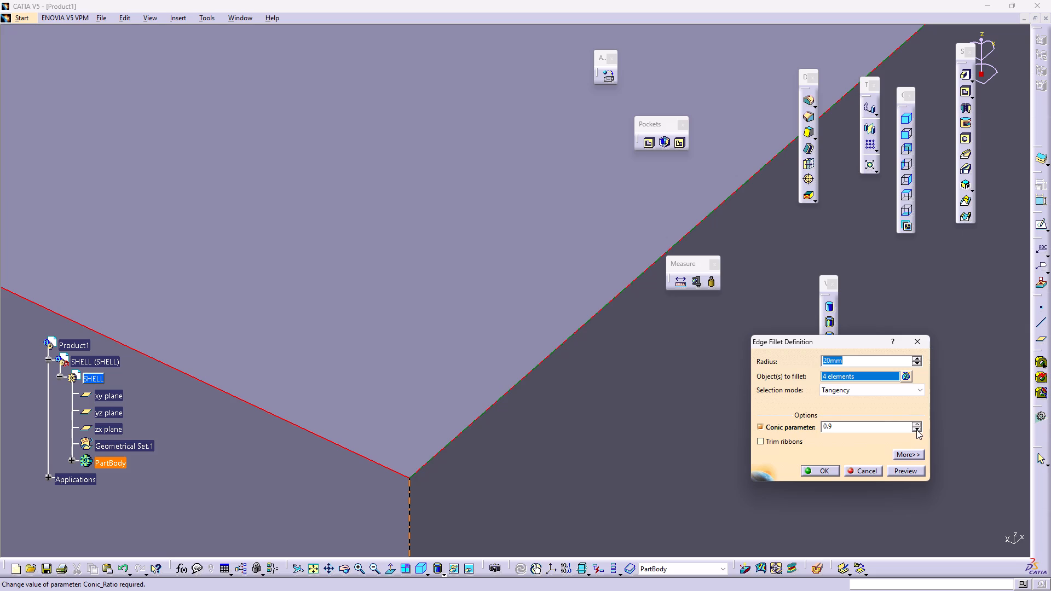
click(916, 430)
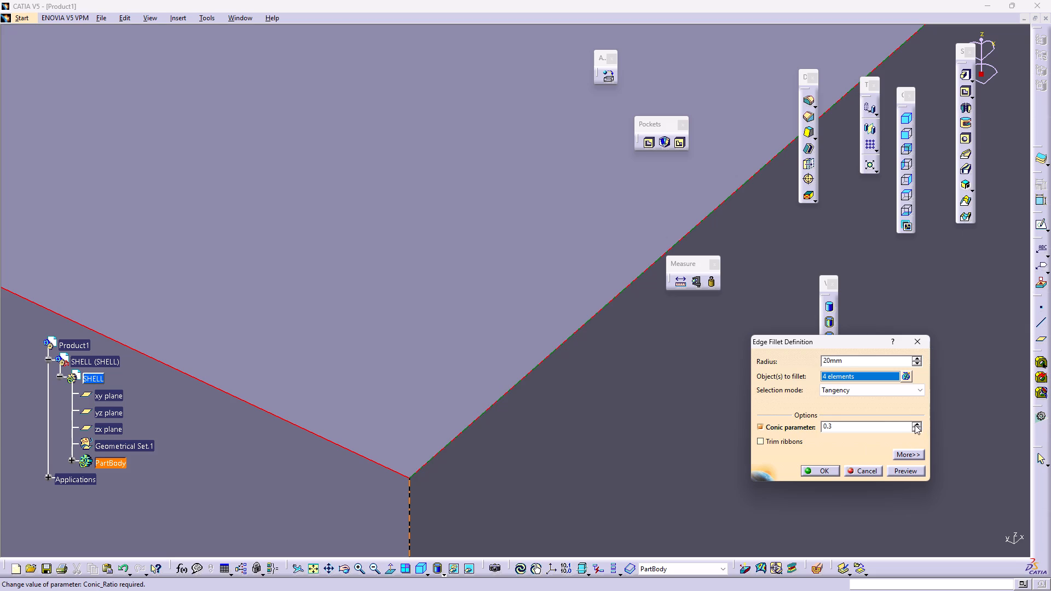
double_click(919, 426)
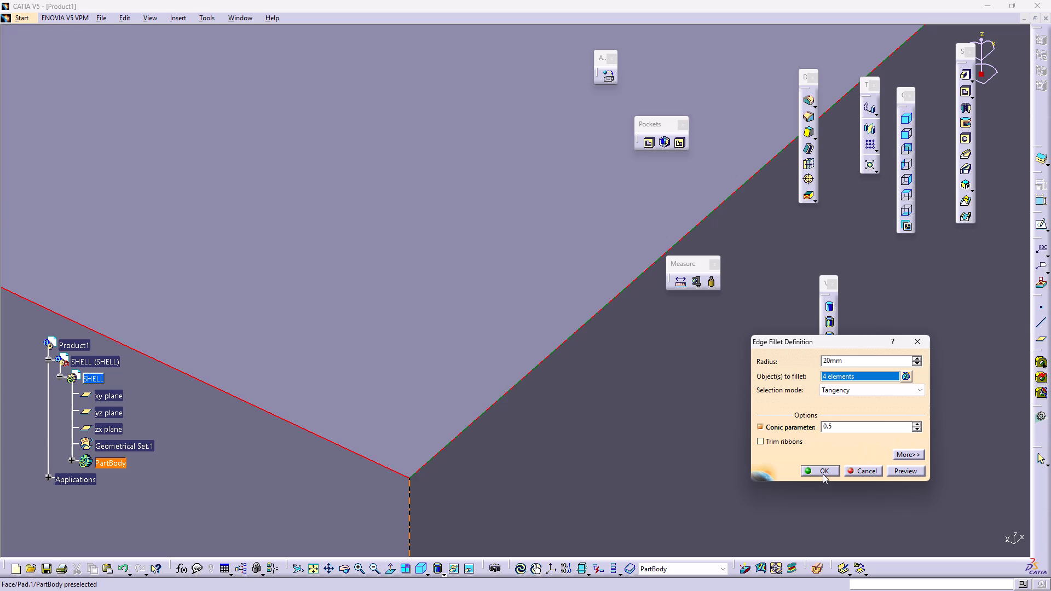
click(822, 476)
Examine the 20 mm top-edge fillet around the block and close up at the corner.
middle_drag(584, 406, 646, 431)
right_click(632, 275)
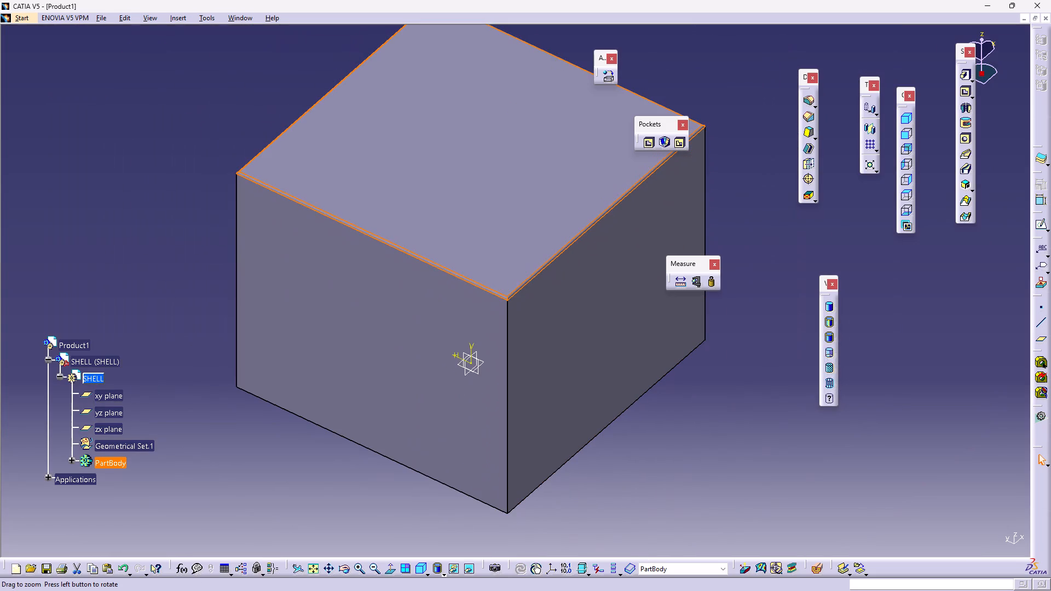
triple_click(767, 446)
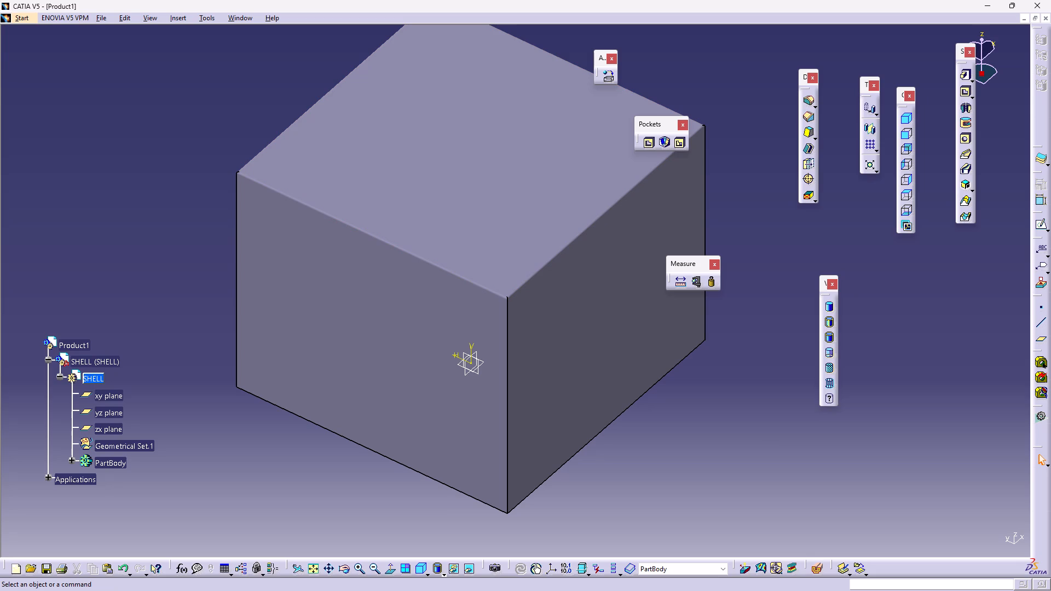
middle_drag(766, 431, 371, 431)
right_drag(765, 431, 371, 431)
middle_drag(643, 403, 522, 376)
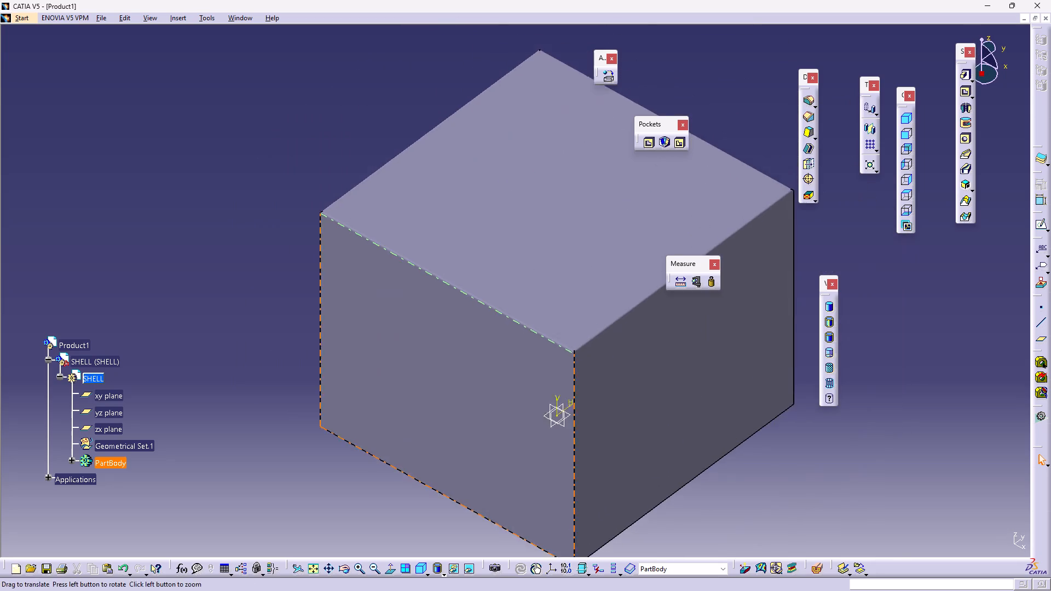
middle_drag(522, 376, 501, 260)
right_click(479, 366)
middle_drag(626, 383, 556, 214)
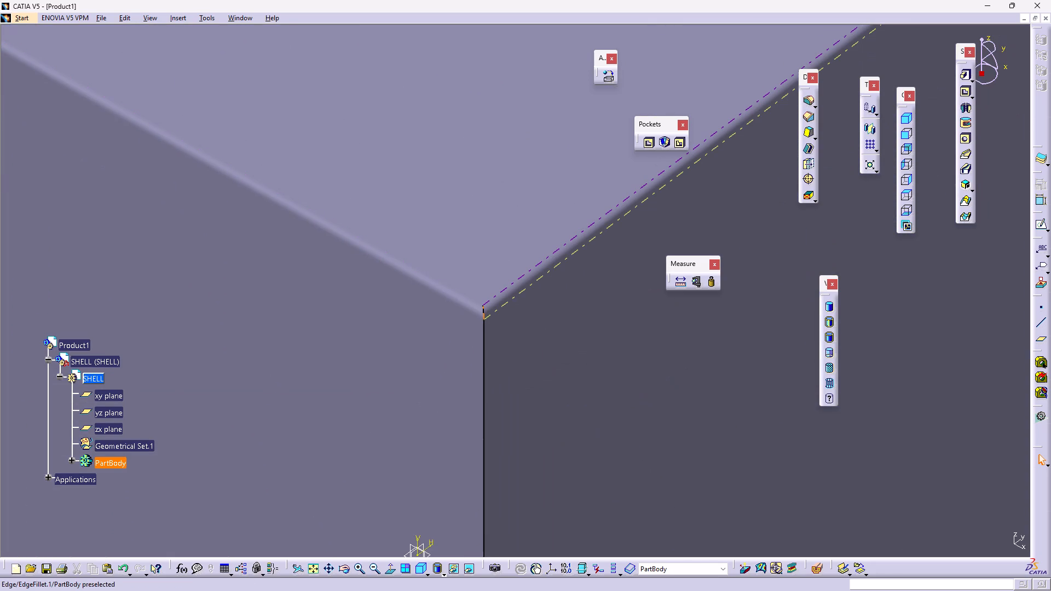
Open the top-edge fillet for editing and examine its selected edges from several sides of the block.
double_click(510, 298)
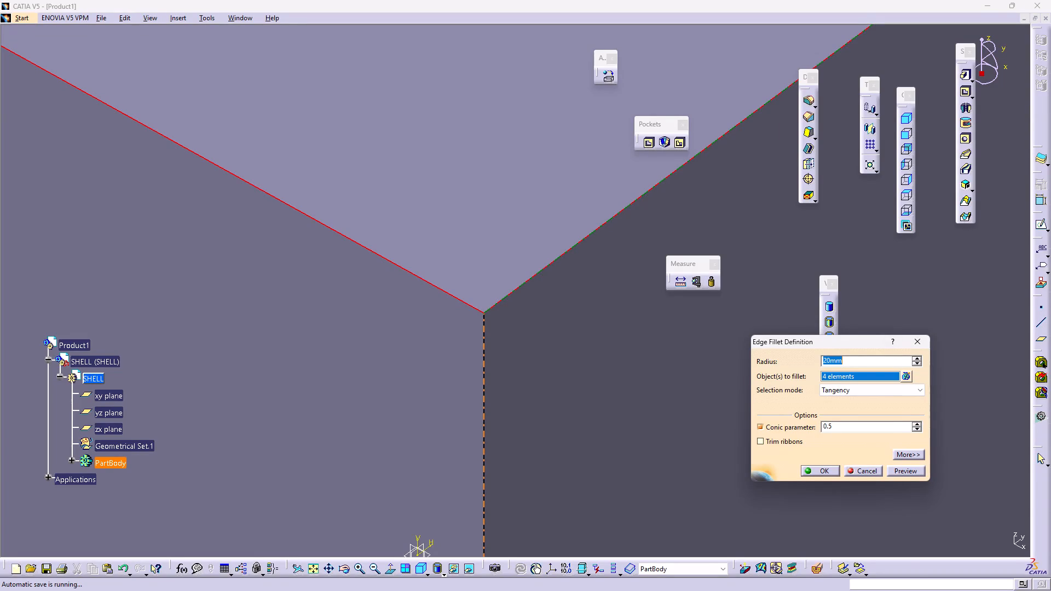
drag(857, 338, 841, 410)
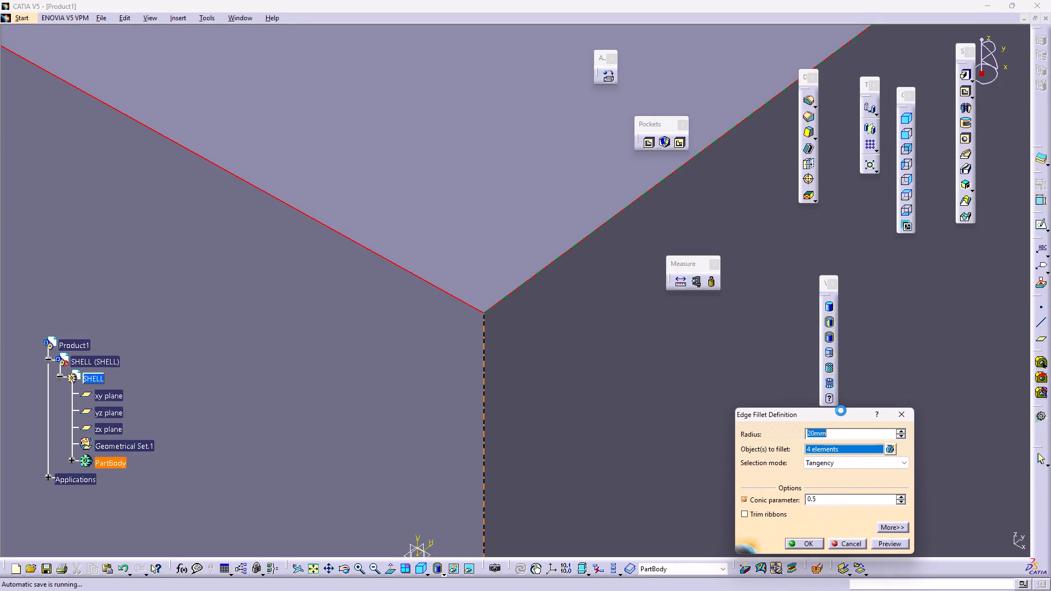
drag(841, 410, 842, 408)
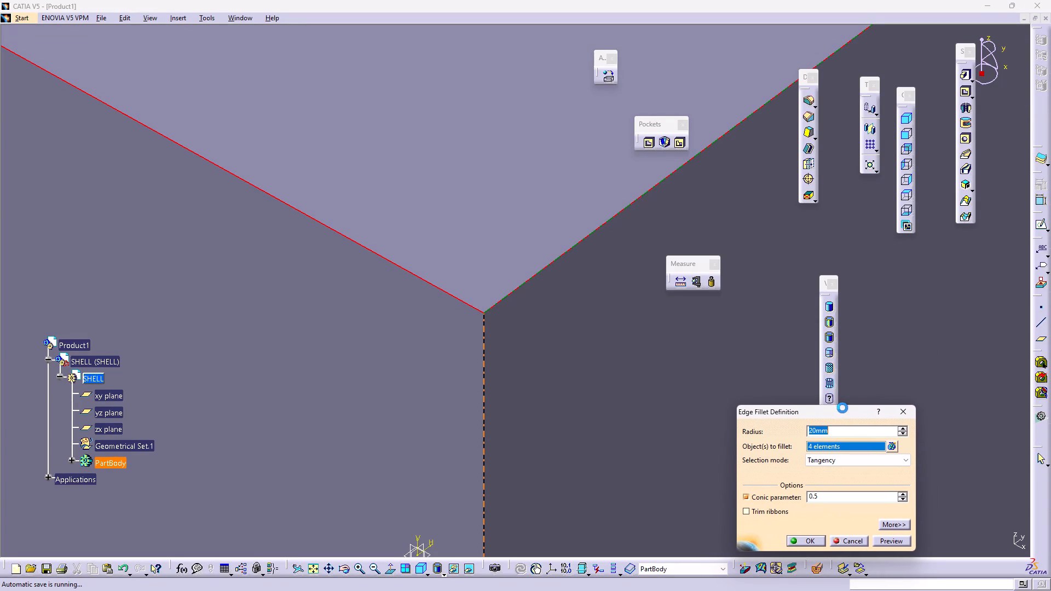
drag(842, 408, 845, 409)
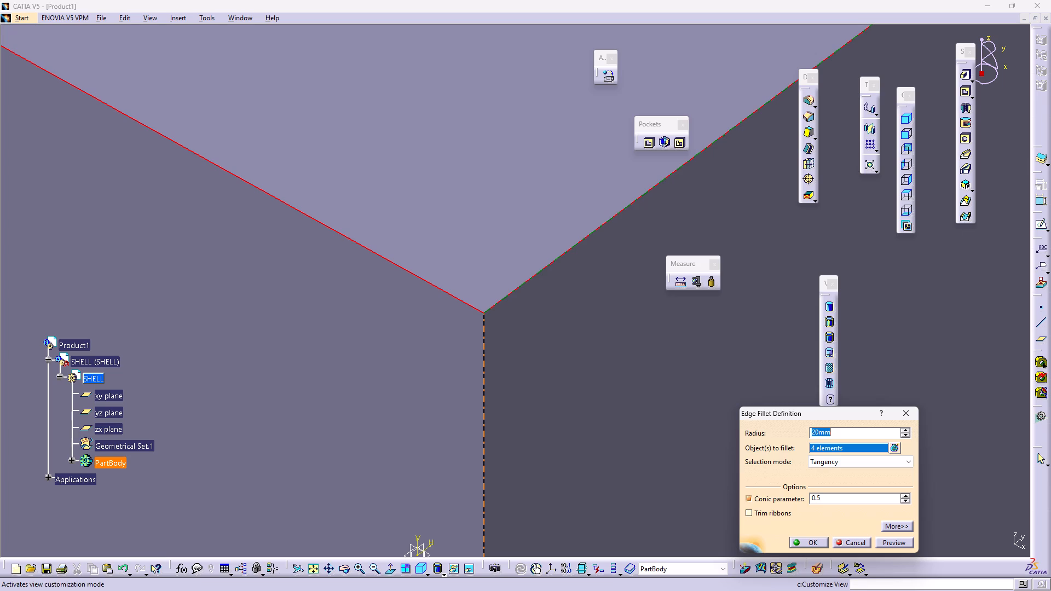
middle_drag(599, 412, 630, 450)
right_click(632, 369)
middle_drag(610, 443, 466, 453)
right_drag(609, 443, 468, 453)
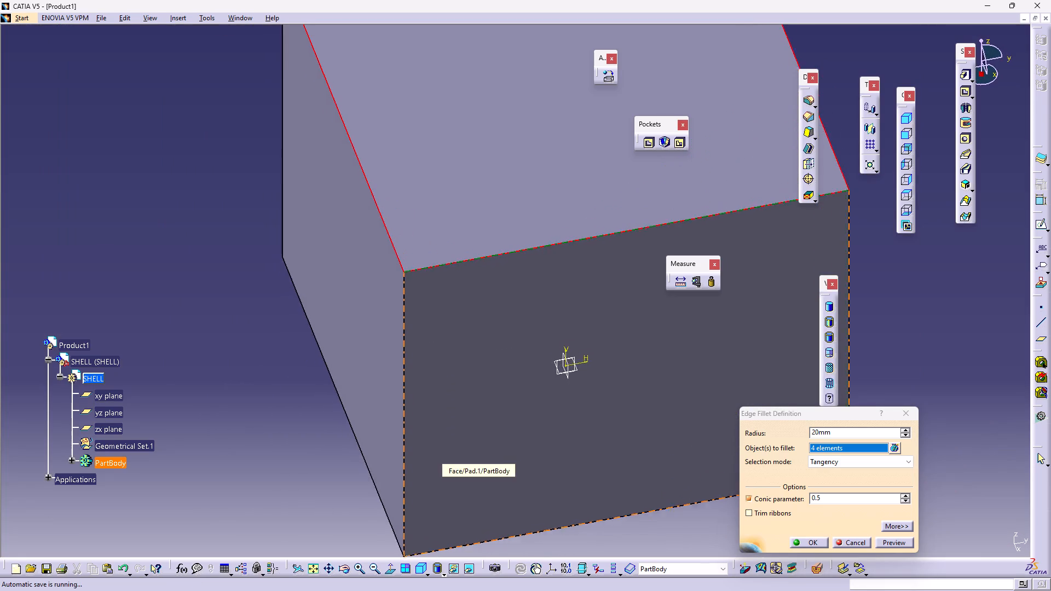
middle_drag(466, 453, 464, 451)
middle_drag(429, 412, 765, 401)
right_drag(441, 429, 746, 413)
middle_drag(413, 346, 597, 419)
right_drag(419, 351, 586, 354)
right_click(586, 352)
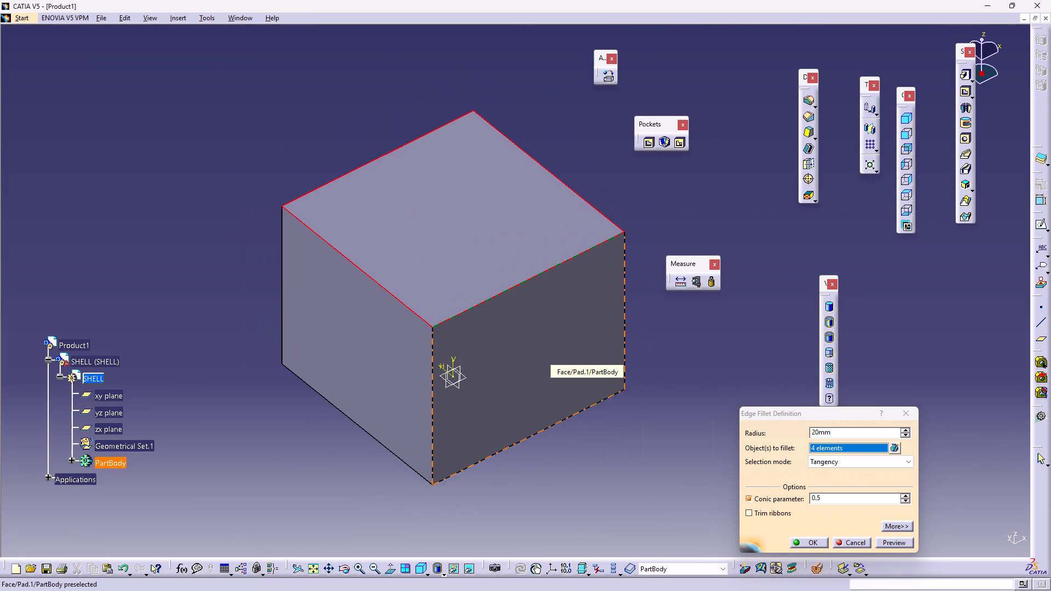
middle_drag(597, 419, 597, 421)
middle_drag(669, 413, 503, 477)
right_drag(665, 420, 503, 477)
drag(786, 413, 667, 297)
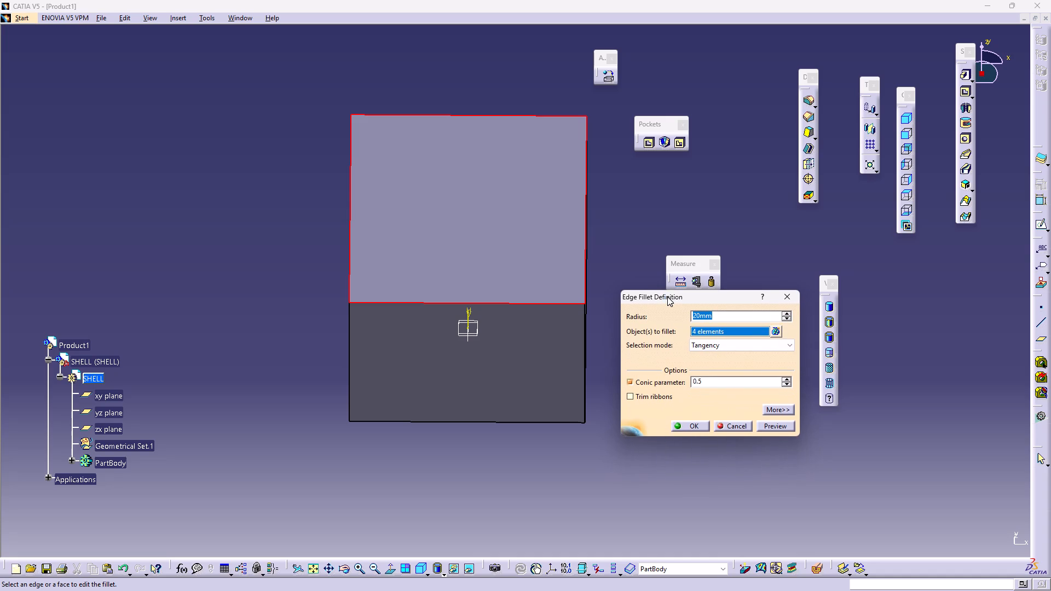
drag(667, 297, 666, 296)
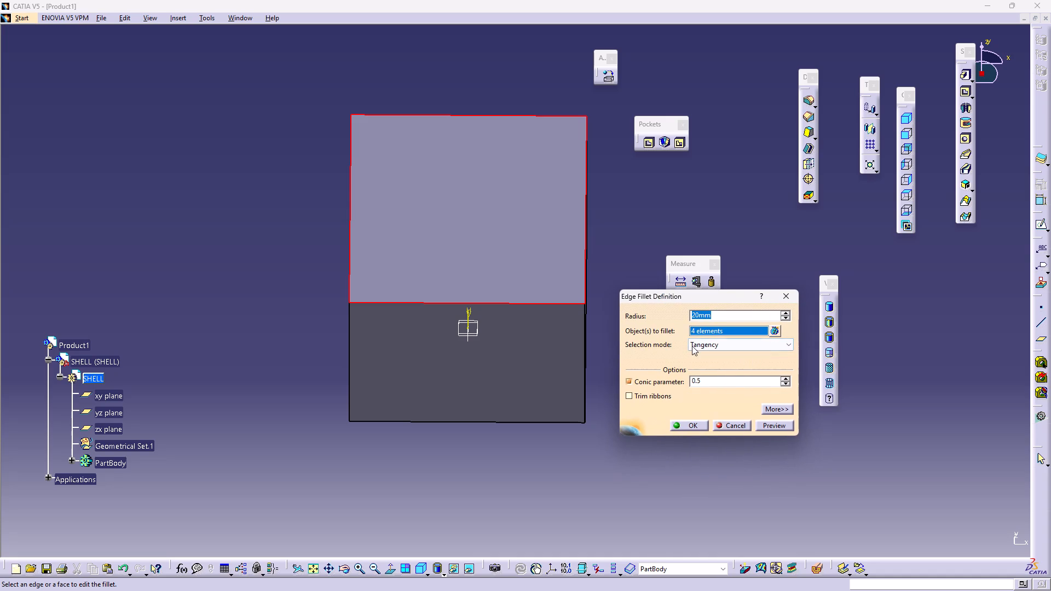
middle_drag(597, 471, 598, 471)
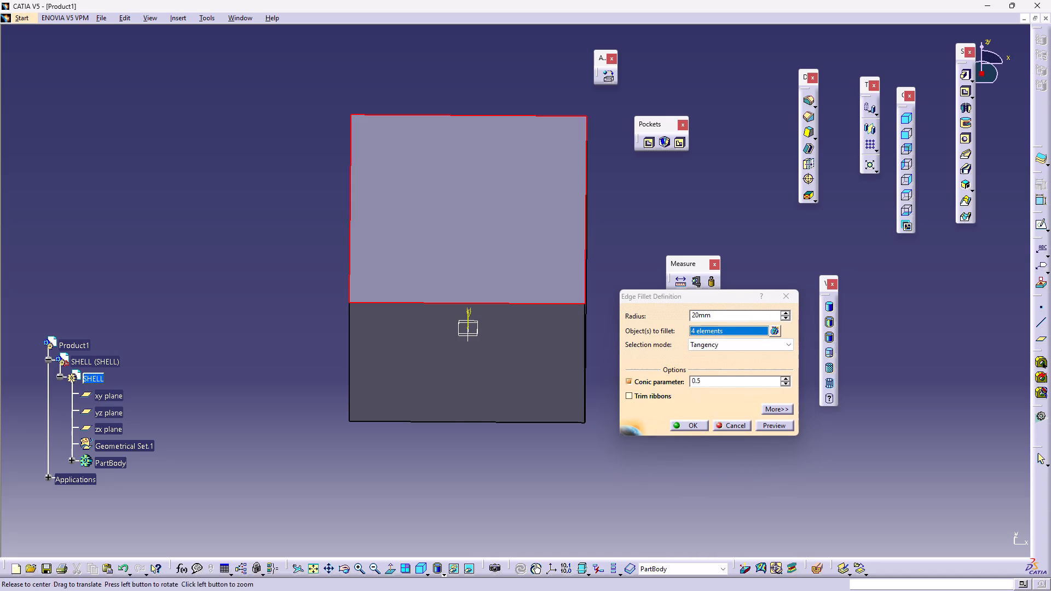
right_drag(598, 471, 545, 446)
middle_drag(598, 471, 538, 388)
right_click(540, 444)
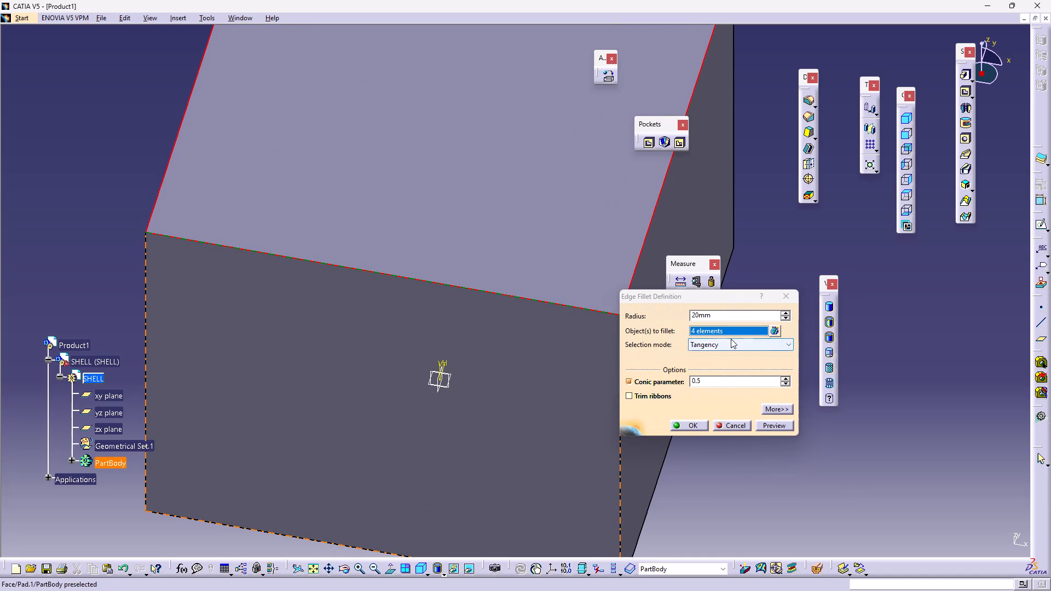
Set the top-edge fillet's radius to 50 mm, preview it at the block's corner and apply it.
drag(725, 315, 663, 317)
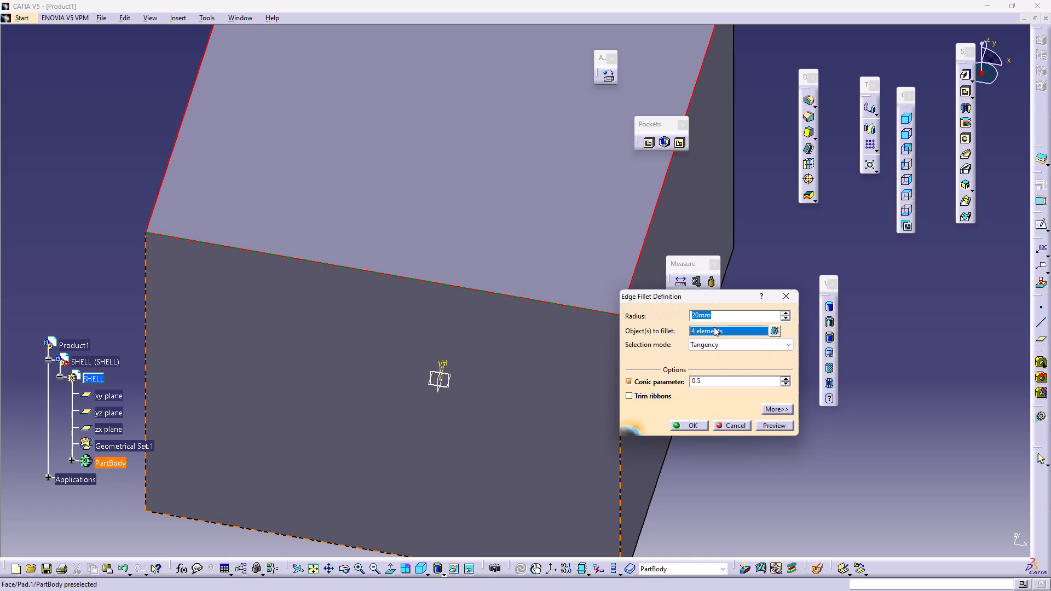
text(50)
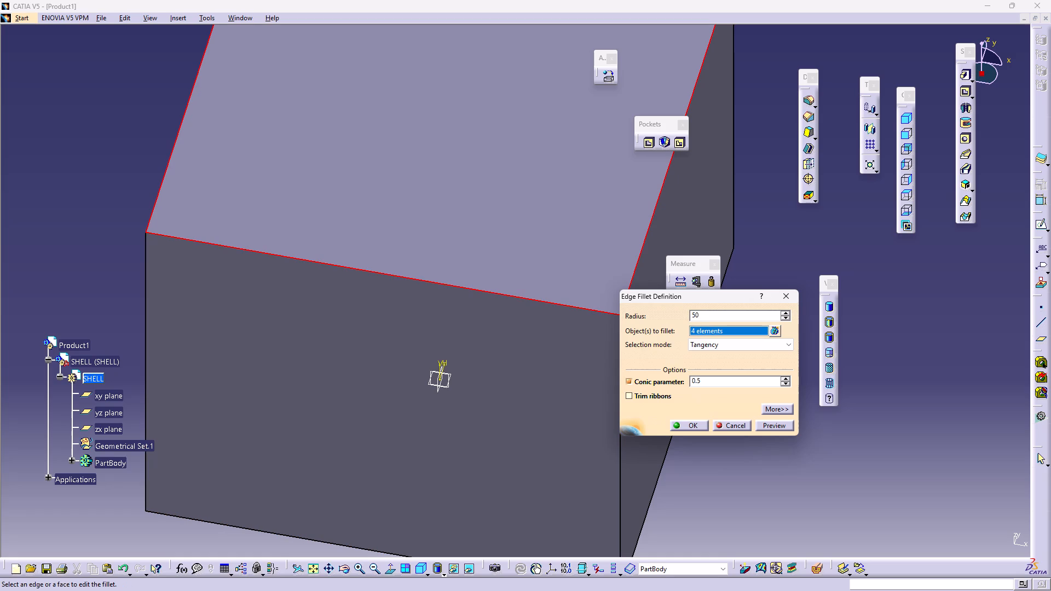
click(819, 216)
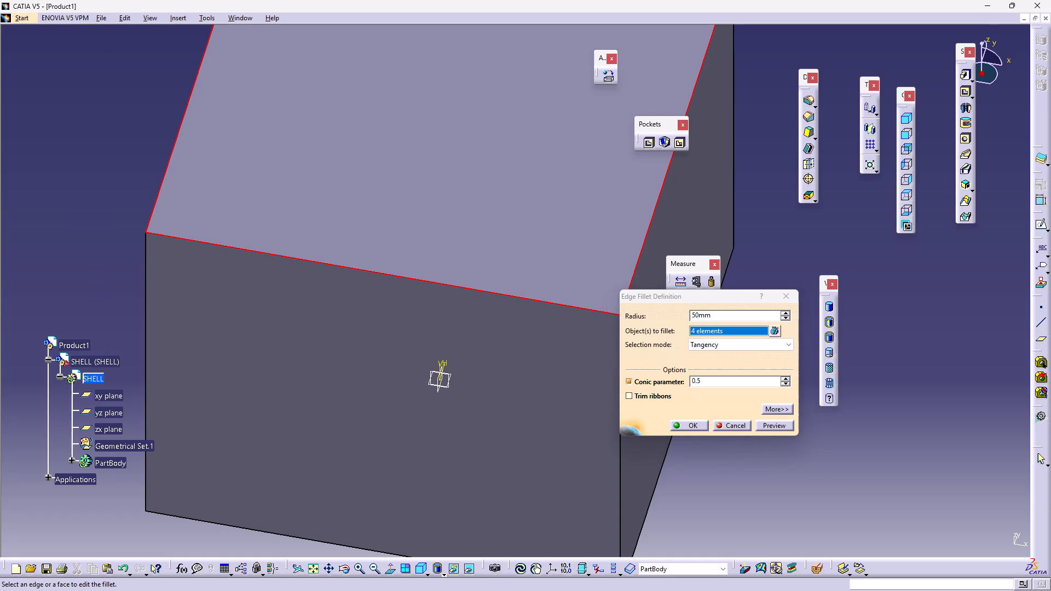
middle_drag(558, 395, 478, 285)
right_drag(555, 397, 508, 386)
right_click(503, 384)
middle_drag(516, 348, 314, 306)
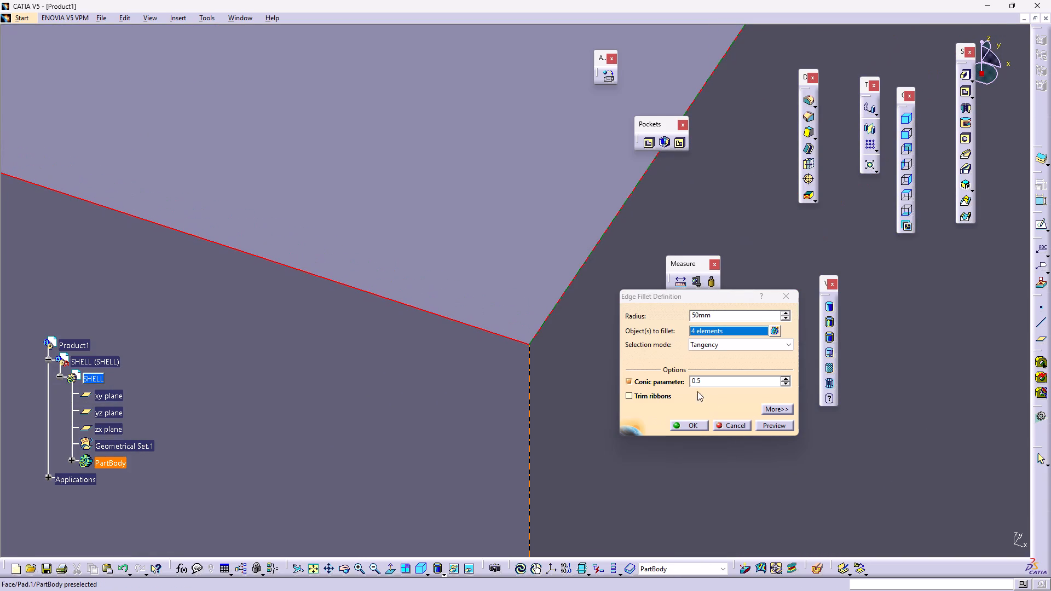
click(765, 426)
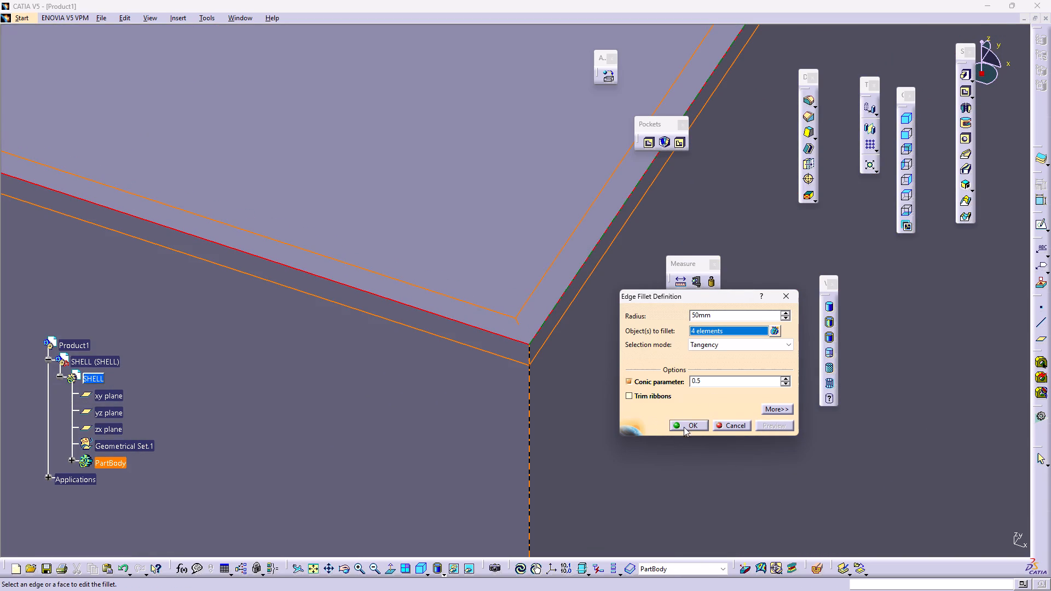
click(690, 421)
Examine the 50 mm fillet's profile along the block's top edges and close up at the corners.
middle_drag(596, 402, 610, 483)
right_click(596, 399)
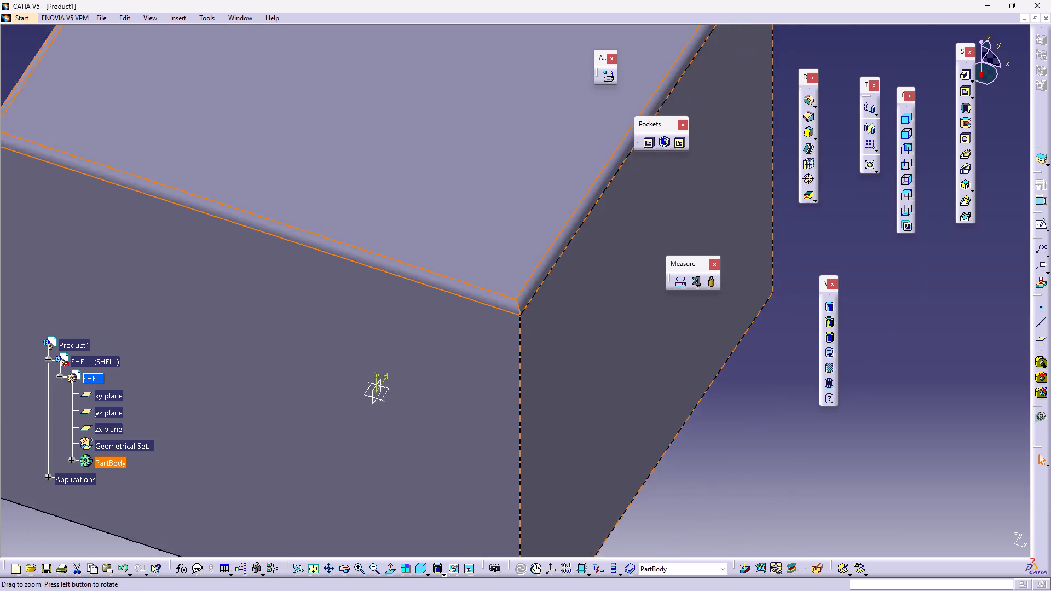
middle_drag(610, 483, 643, 583)
double_click(742, 421)
middle_drag(730, 444, 418, 335)
right_drag(718, 445, 435, 436)
right_click(428, 431)
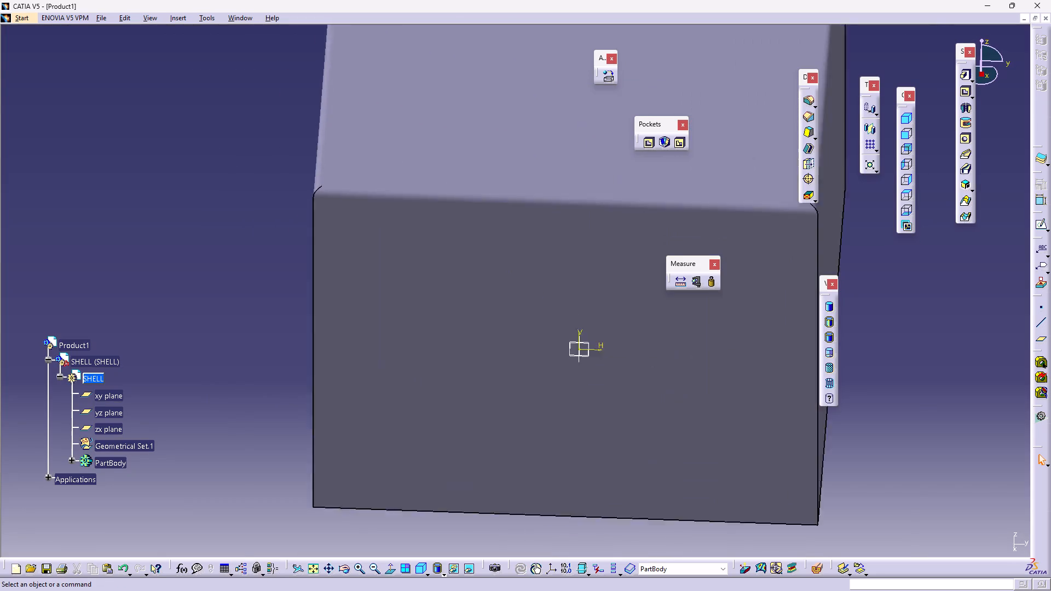
middle_drag(418, 335, 417, 328)
middle_drag(576, 333, 272, 302)
right_drag(570, 335, 272, 302)
middle_drag(466, 351, 401, 282)
right_click(390, 338)
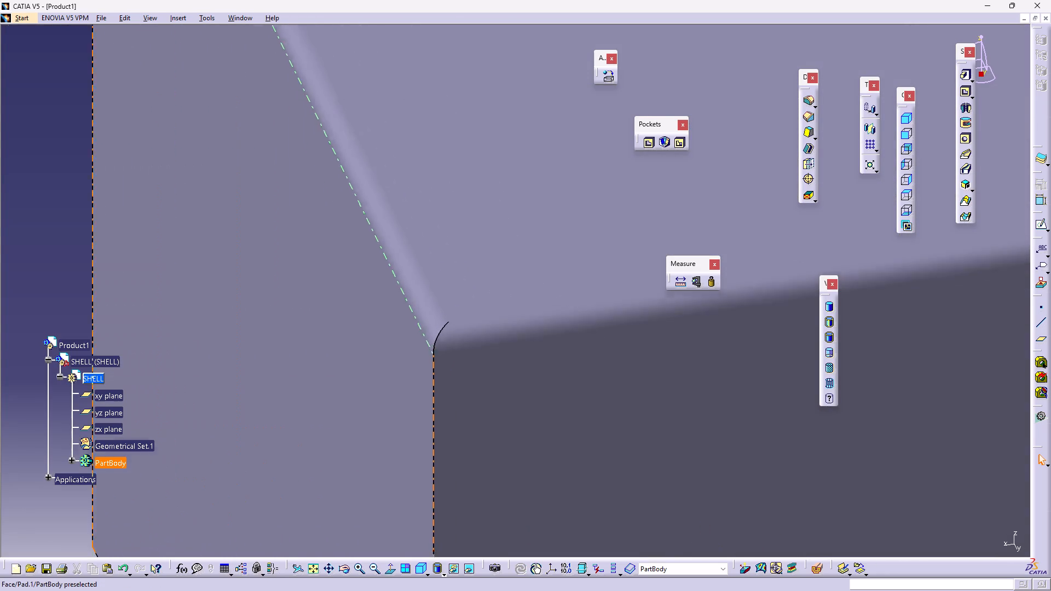
middle_drag(401, 282, 452, 165)
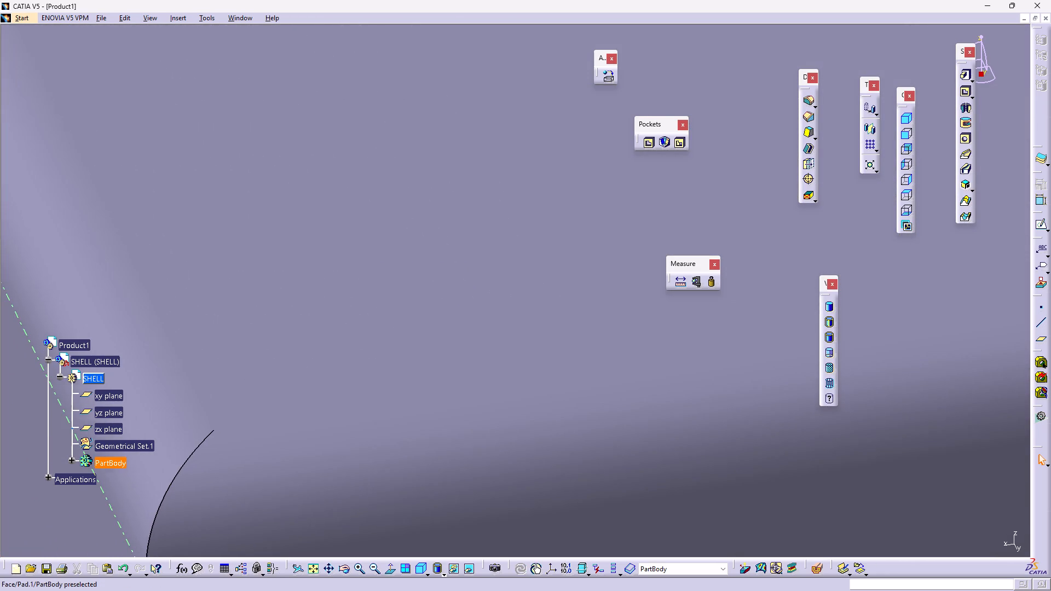
middle_drag(452, 165, 474, 310)
middle_drag(556, 357, 437, 259)
right_drag(555, 357, 435, 257)
right_click(435, 257)
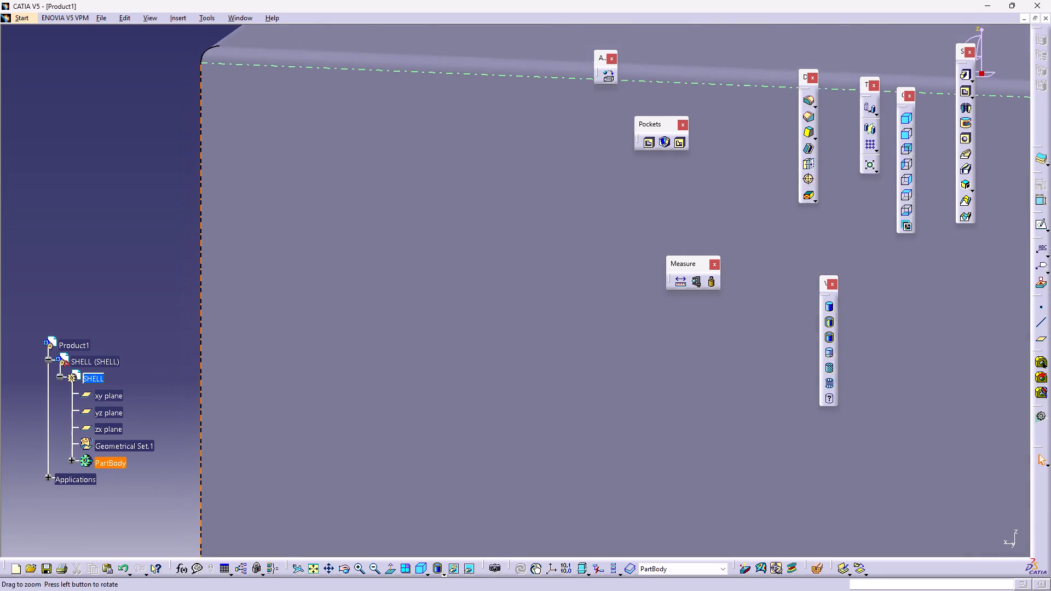
middle_drag(437, 259, 473, 337)
middle_drag(359, 300, 661, 331)
right_drag(351, 302, 640, 396)
right_click(643, 392)
scroll(661, 322, up, 1)
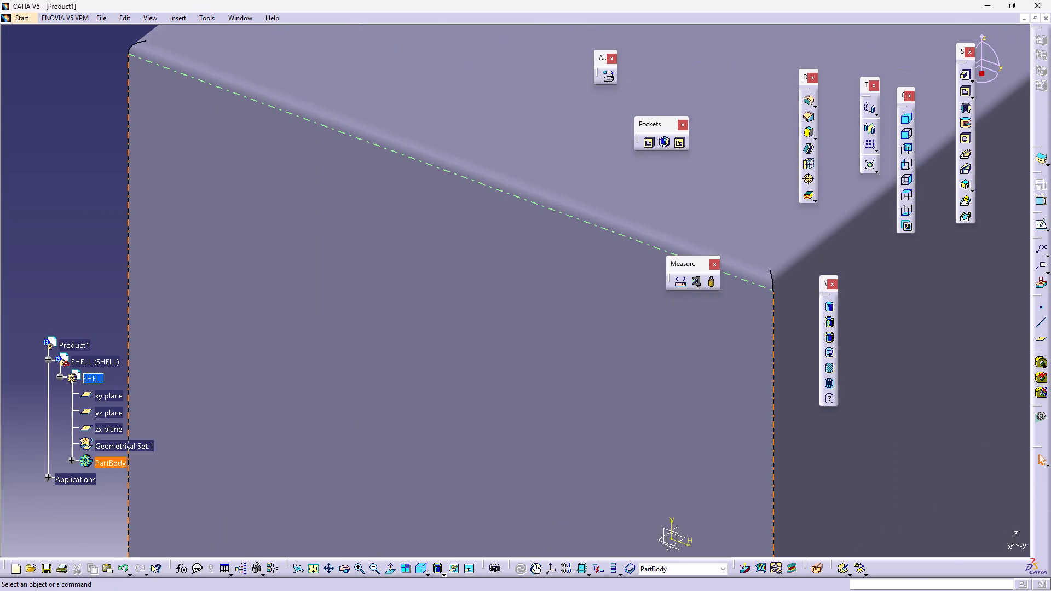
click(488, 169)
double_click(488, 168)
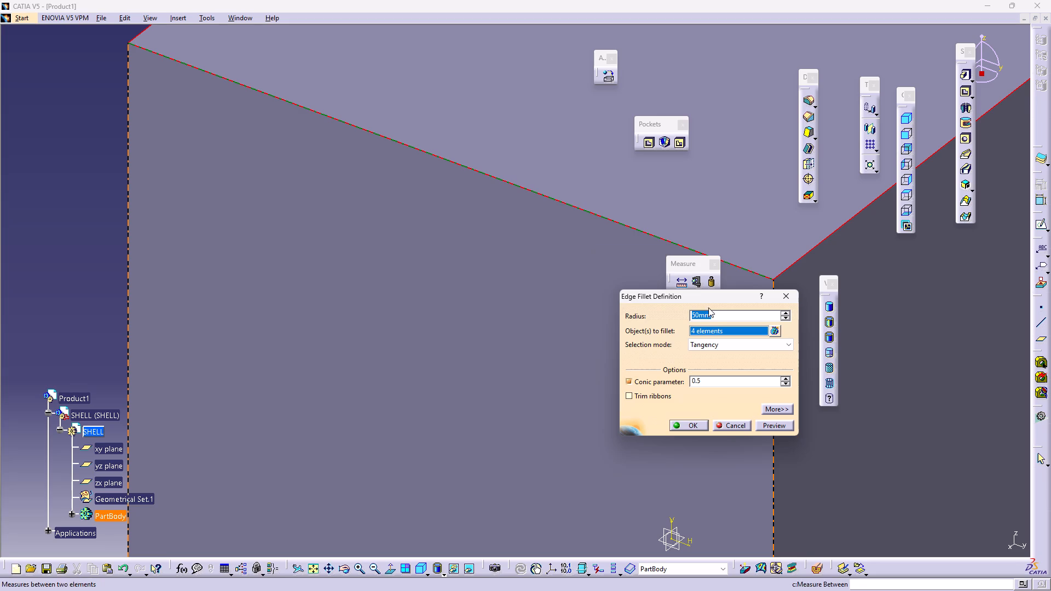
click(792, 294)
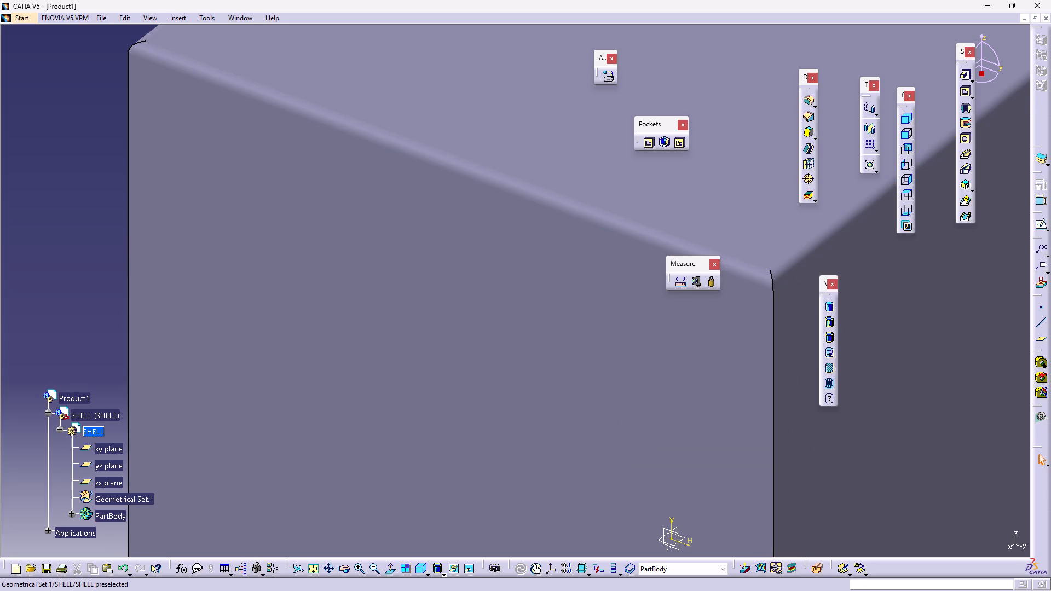
Delete the top-edge fillet EdgeFillet.1 from the PartBody.
click(72, 513)
scroll(108, 490, down, 3)
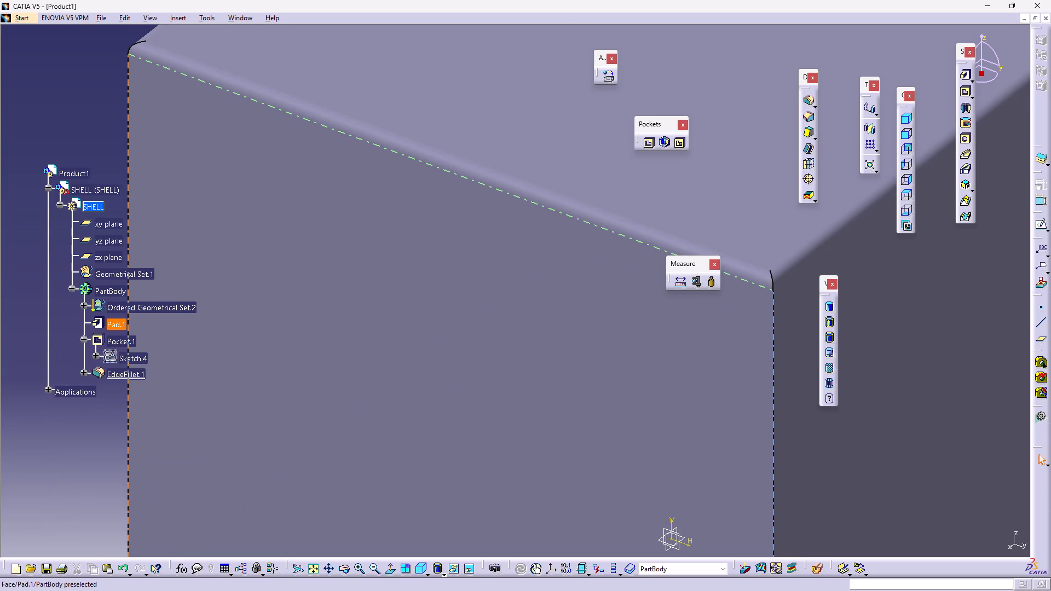
right_click(139, 376)
click(217, 305)
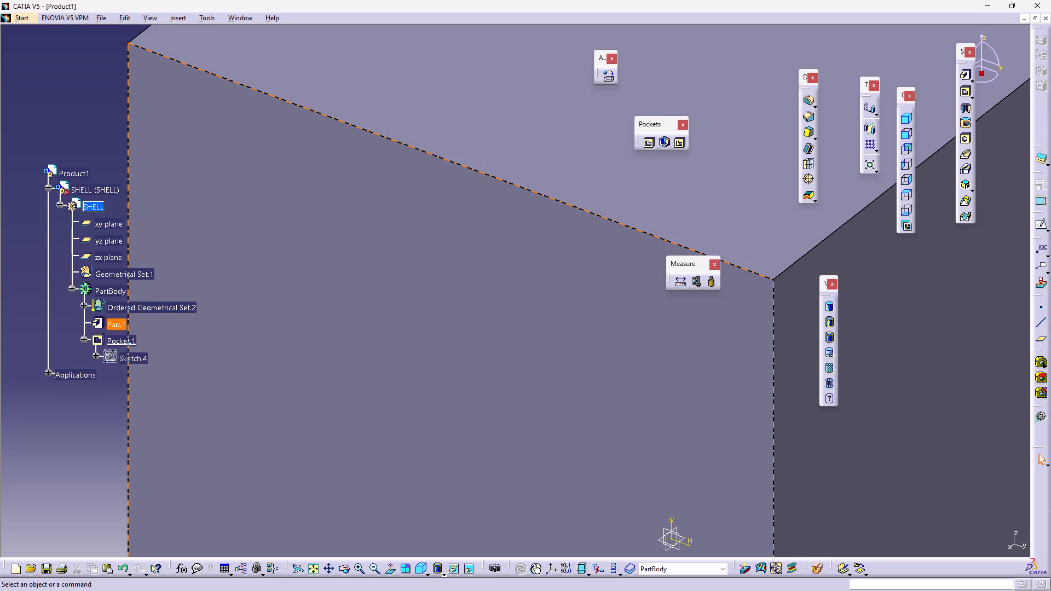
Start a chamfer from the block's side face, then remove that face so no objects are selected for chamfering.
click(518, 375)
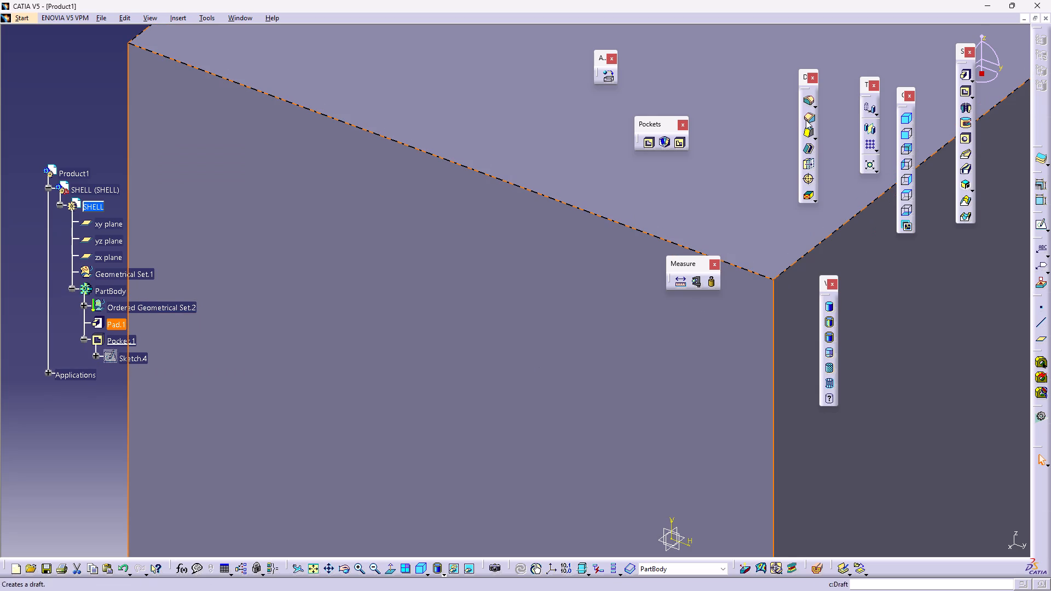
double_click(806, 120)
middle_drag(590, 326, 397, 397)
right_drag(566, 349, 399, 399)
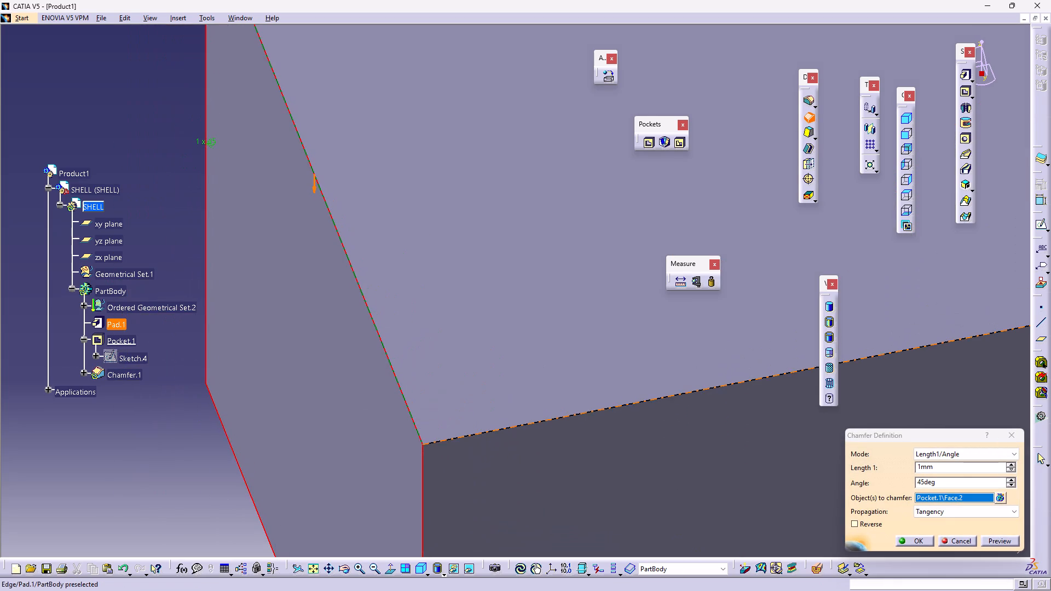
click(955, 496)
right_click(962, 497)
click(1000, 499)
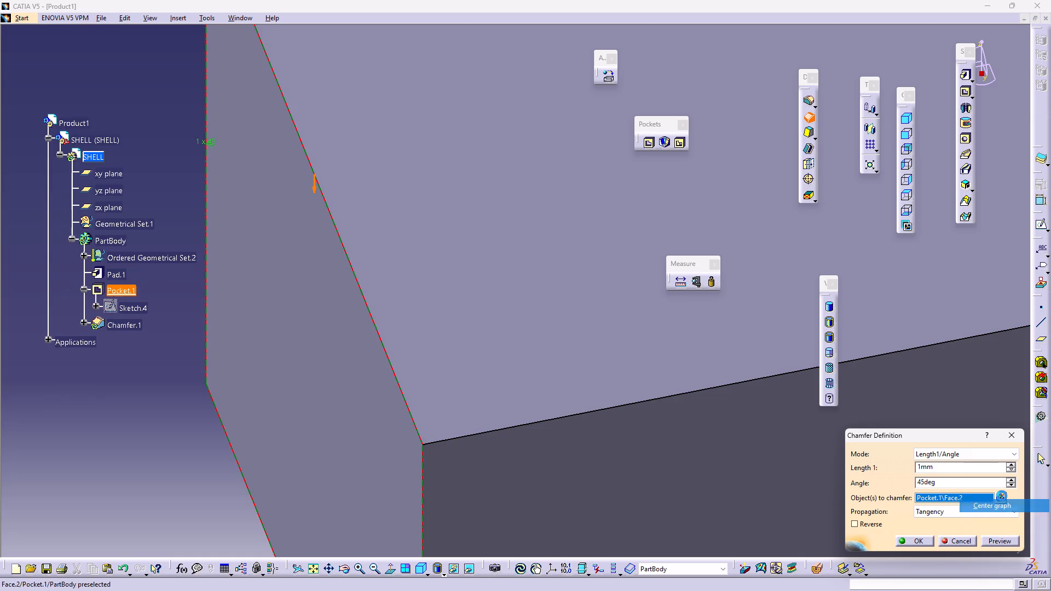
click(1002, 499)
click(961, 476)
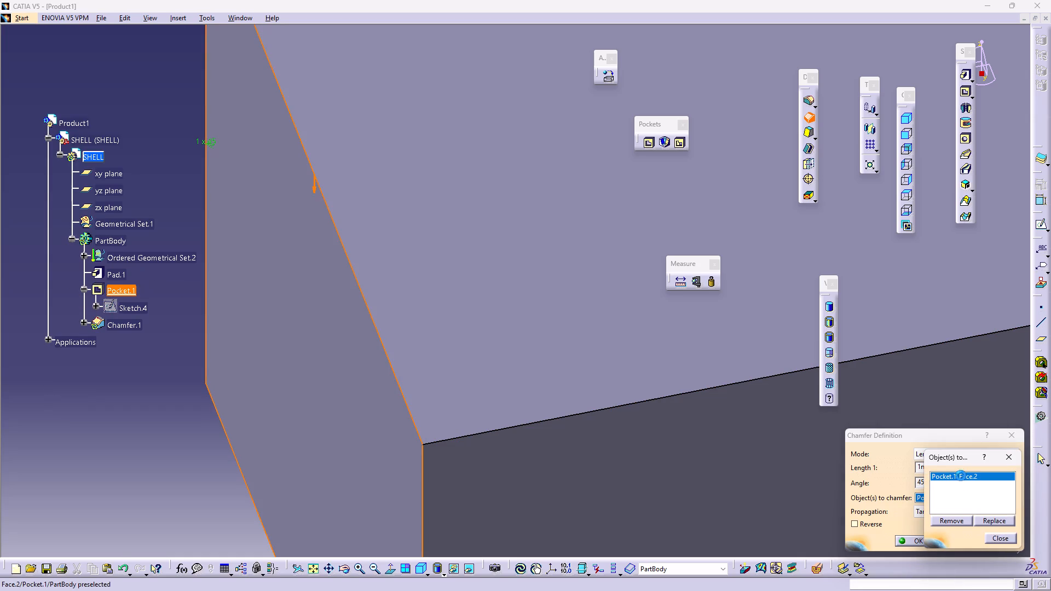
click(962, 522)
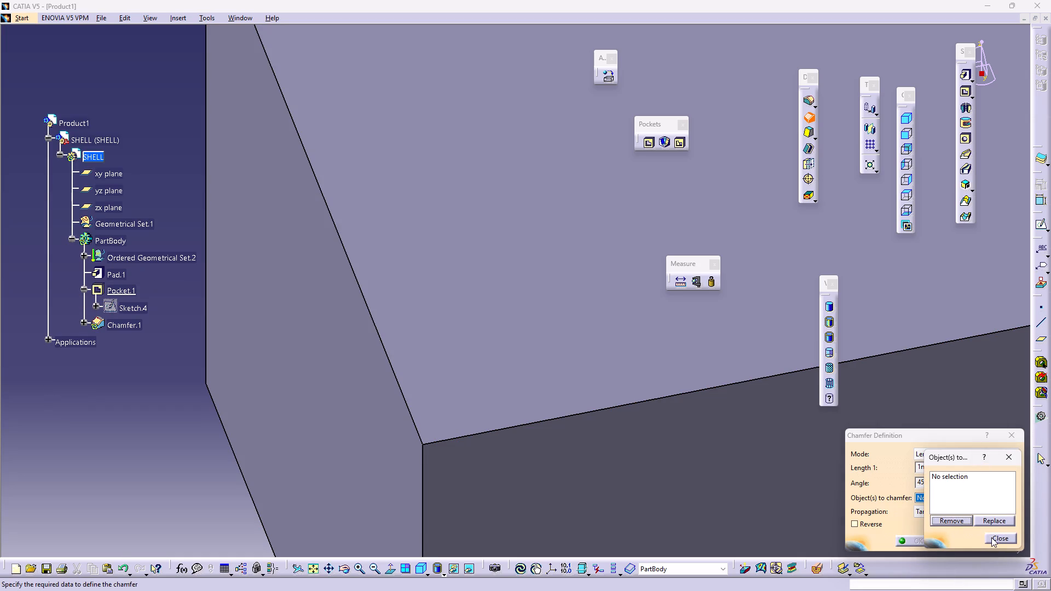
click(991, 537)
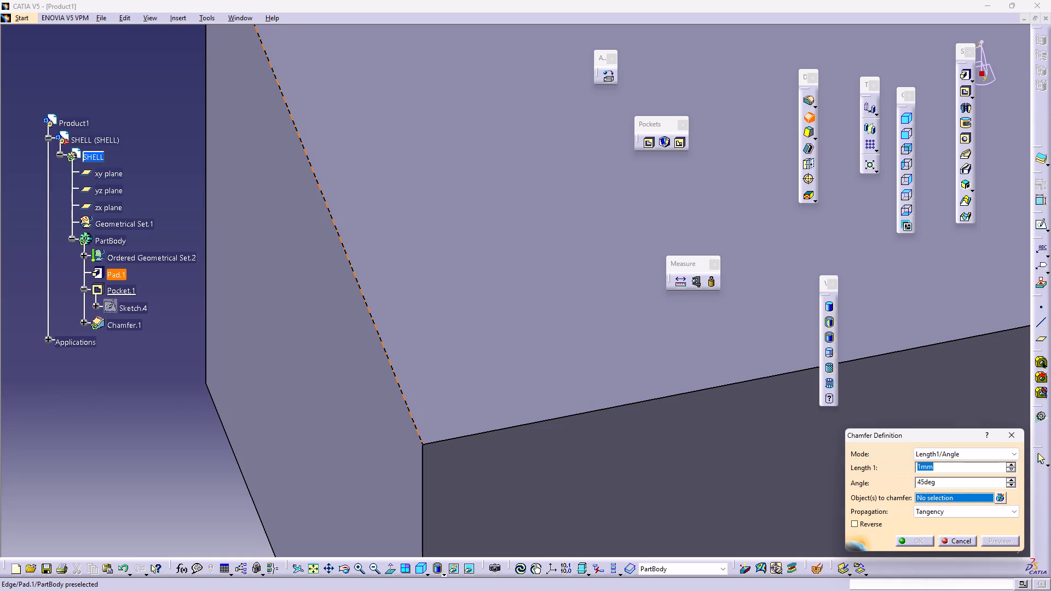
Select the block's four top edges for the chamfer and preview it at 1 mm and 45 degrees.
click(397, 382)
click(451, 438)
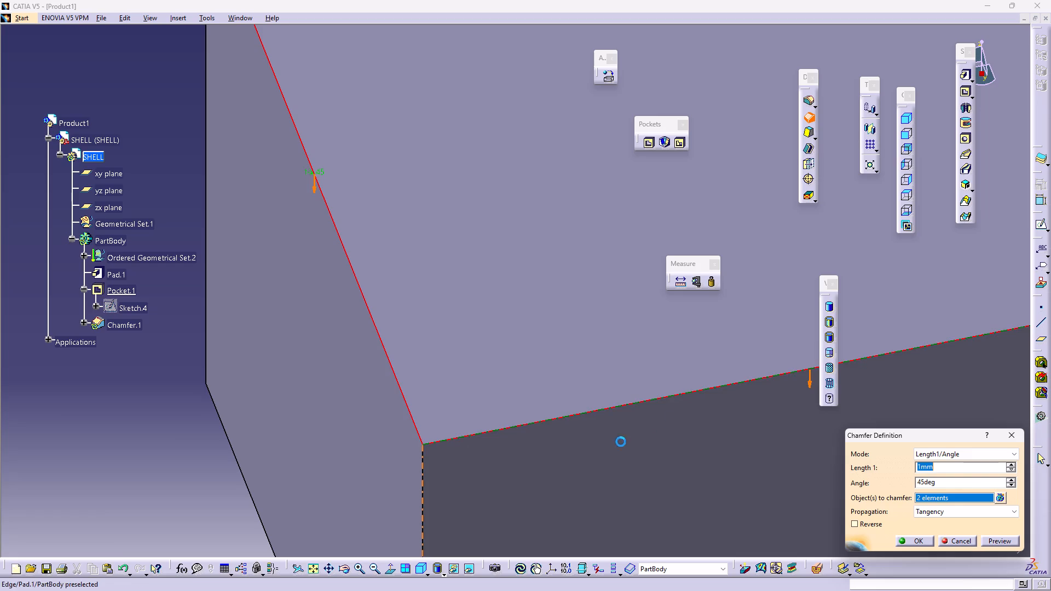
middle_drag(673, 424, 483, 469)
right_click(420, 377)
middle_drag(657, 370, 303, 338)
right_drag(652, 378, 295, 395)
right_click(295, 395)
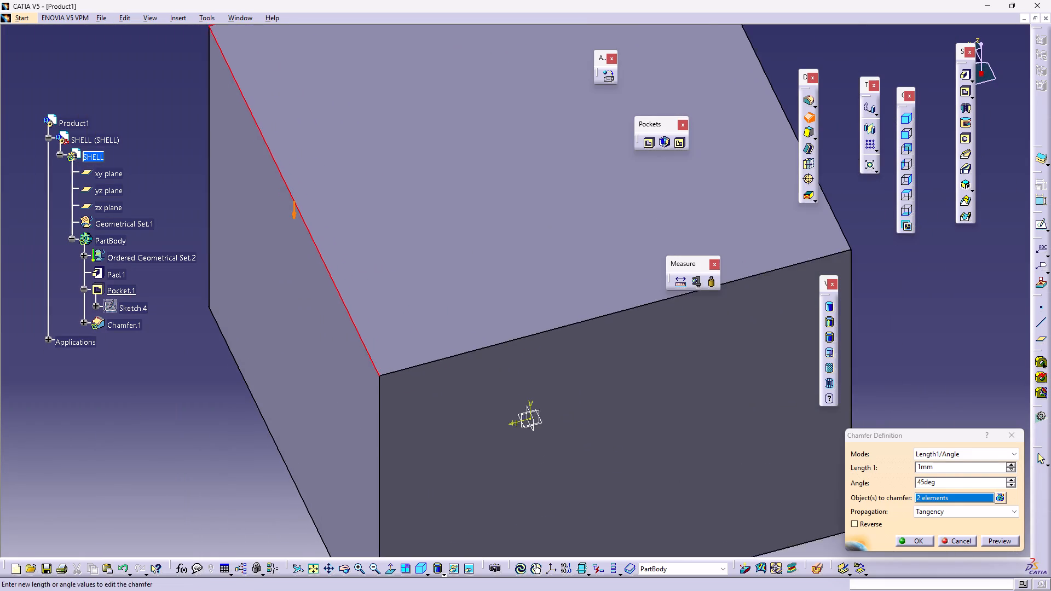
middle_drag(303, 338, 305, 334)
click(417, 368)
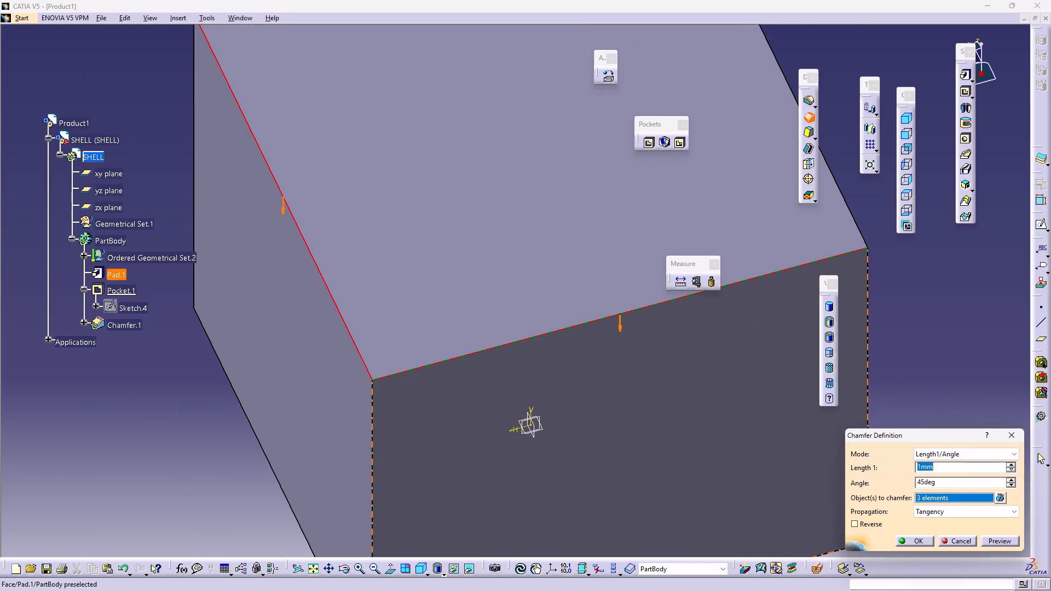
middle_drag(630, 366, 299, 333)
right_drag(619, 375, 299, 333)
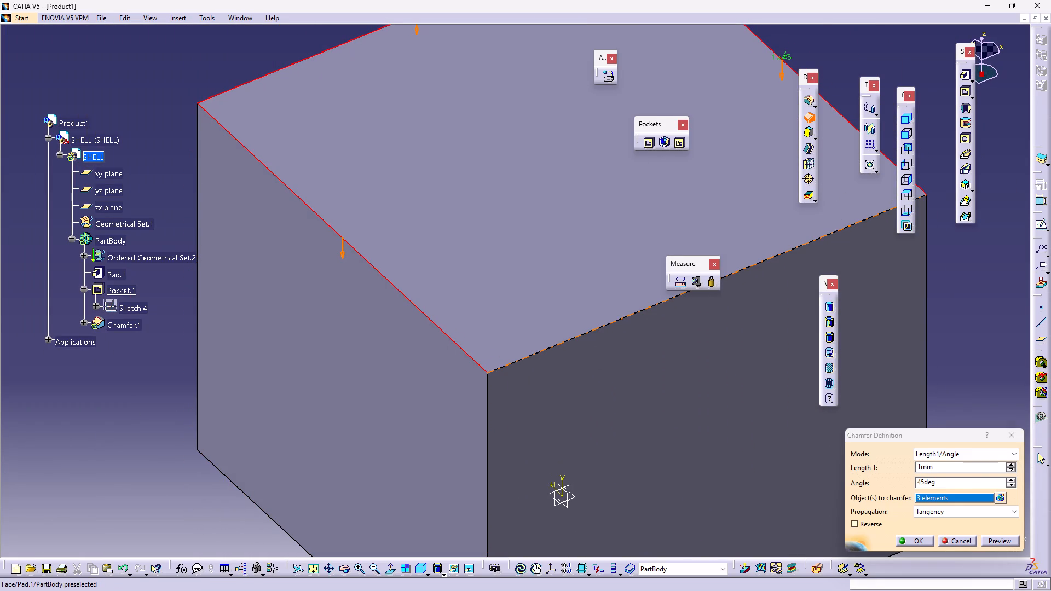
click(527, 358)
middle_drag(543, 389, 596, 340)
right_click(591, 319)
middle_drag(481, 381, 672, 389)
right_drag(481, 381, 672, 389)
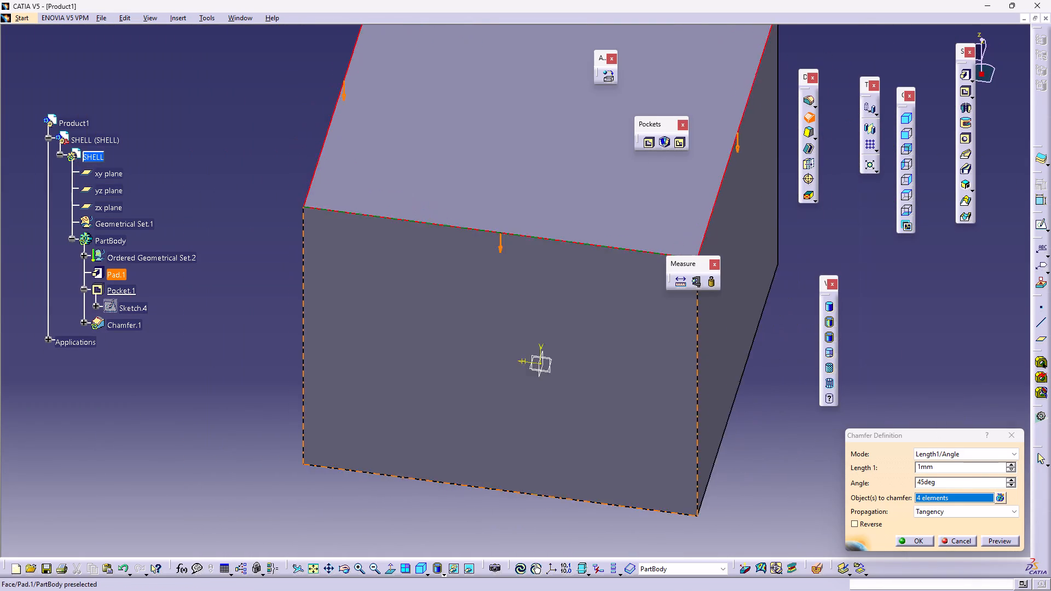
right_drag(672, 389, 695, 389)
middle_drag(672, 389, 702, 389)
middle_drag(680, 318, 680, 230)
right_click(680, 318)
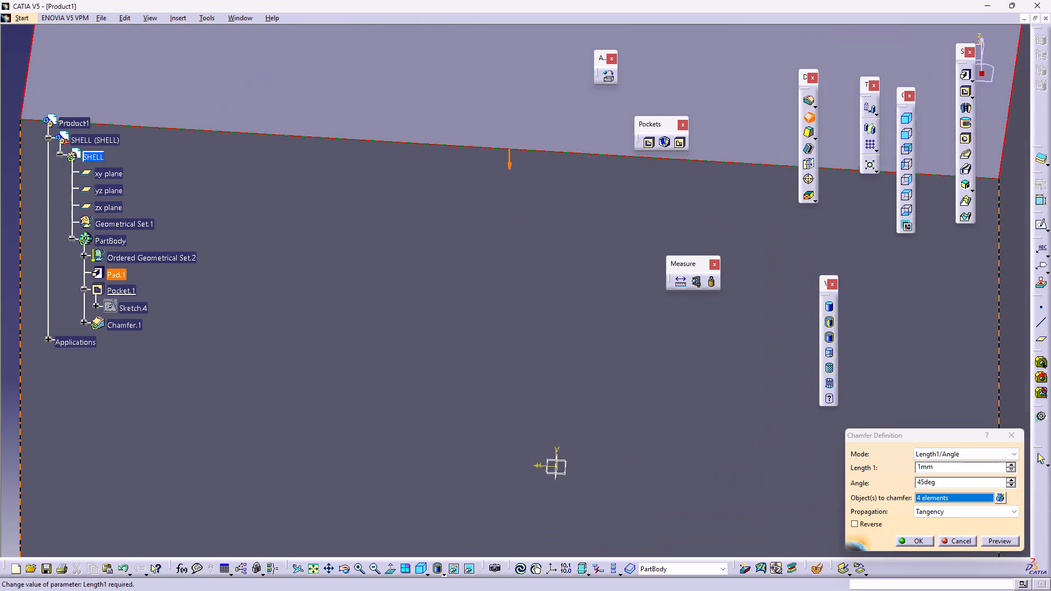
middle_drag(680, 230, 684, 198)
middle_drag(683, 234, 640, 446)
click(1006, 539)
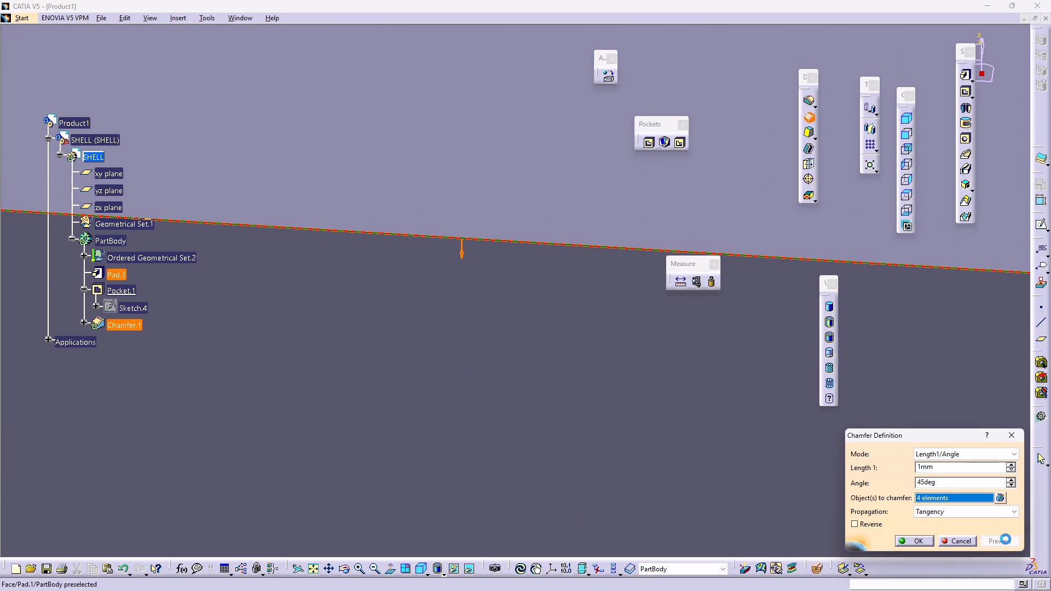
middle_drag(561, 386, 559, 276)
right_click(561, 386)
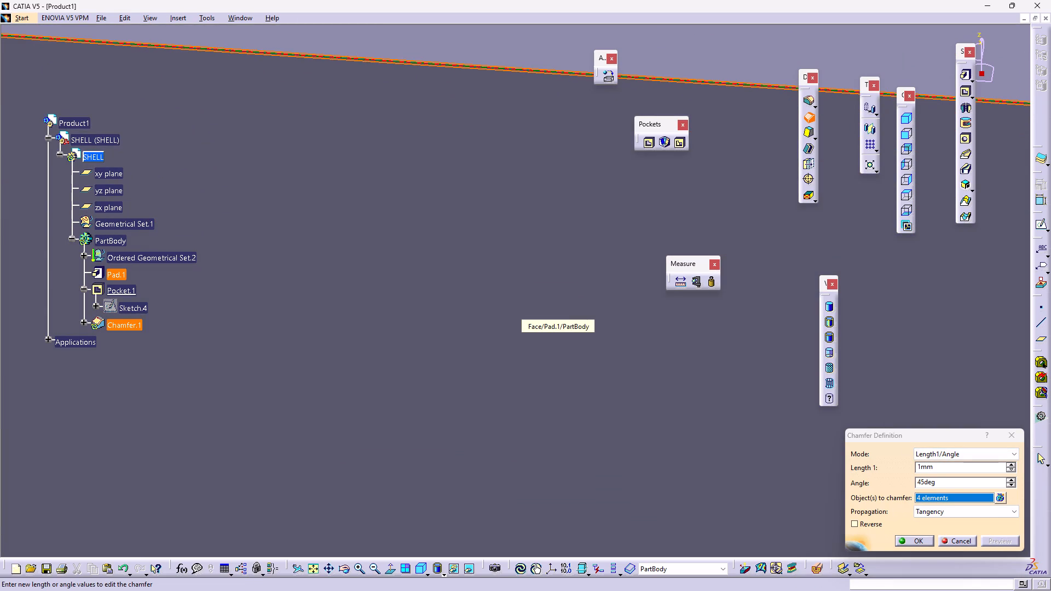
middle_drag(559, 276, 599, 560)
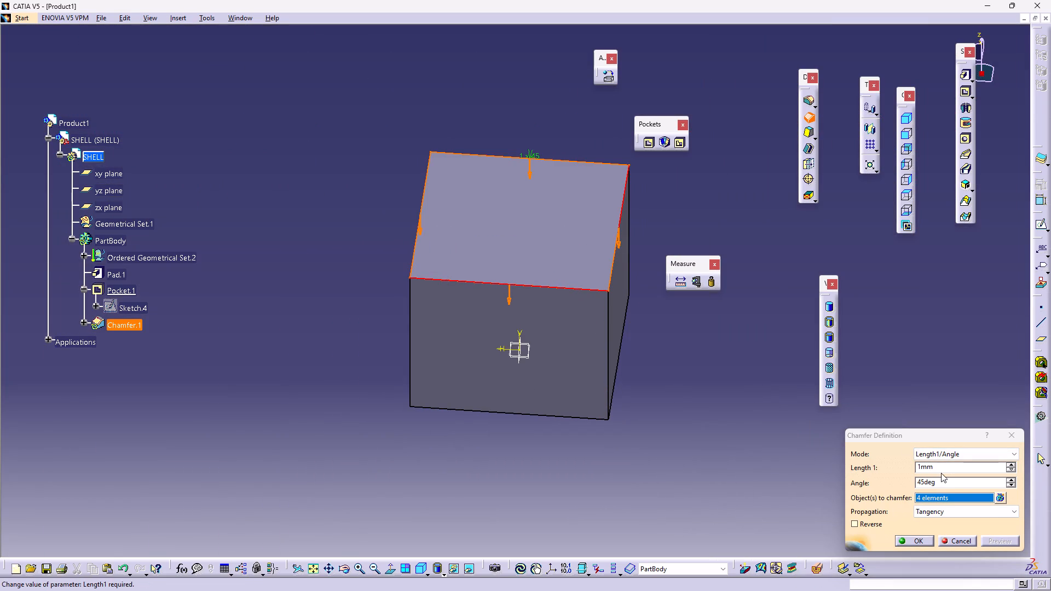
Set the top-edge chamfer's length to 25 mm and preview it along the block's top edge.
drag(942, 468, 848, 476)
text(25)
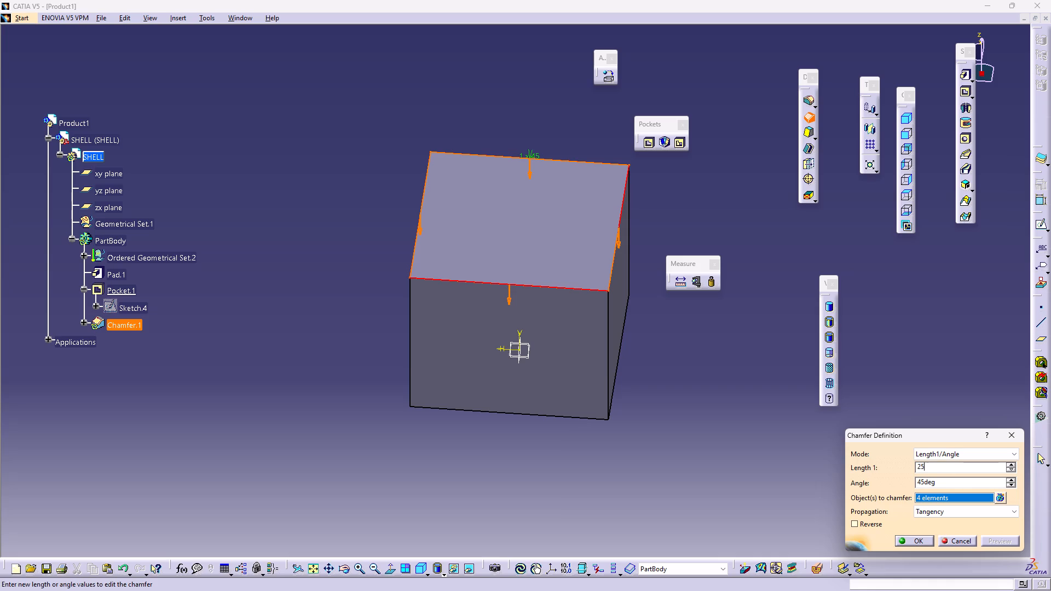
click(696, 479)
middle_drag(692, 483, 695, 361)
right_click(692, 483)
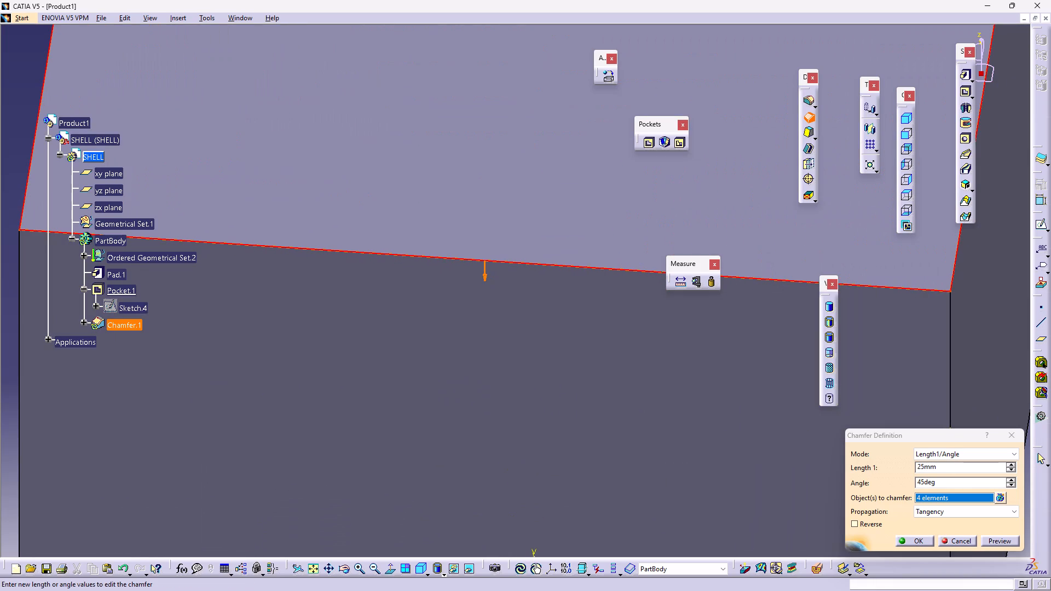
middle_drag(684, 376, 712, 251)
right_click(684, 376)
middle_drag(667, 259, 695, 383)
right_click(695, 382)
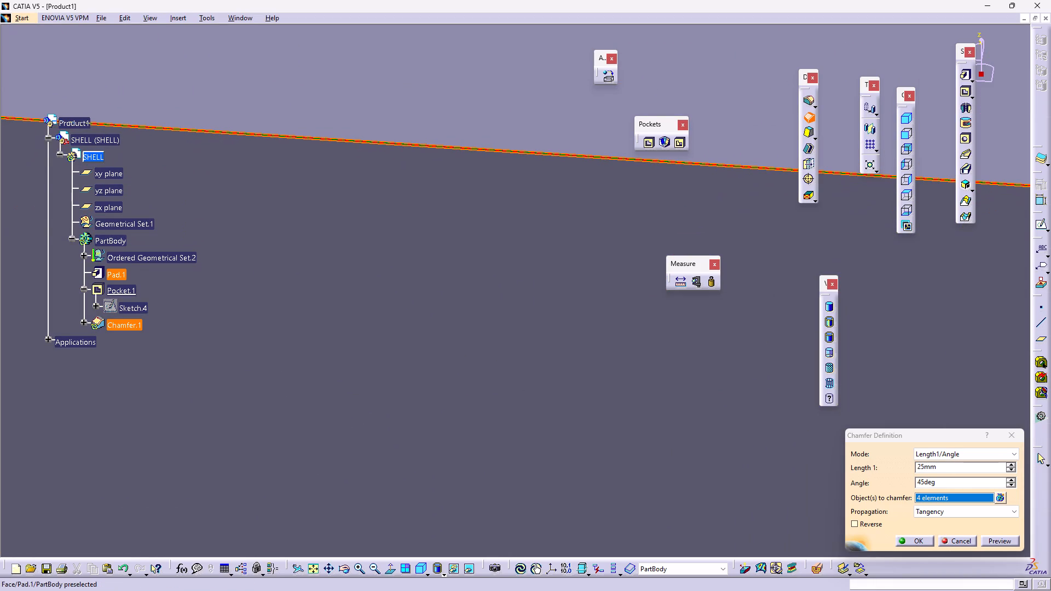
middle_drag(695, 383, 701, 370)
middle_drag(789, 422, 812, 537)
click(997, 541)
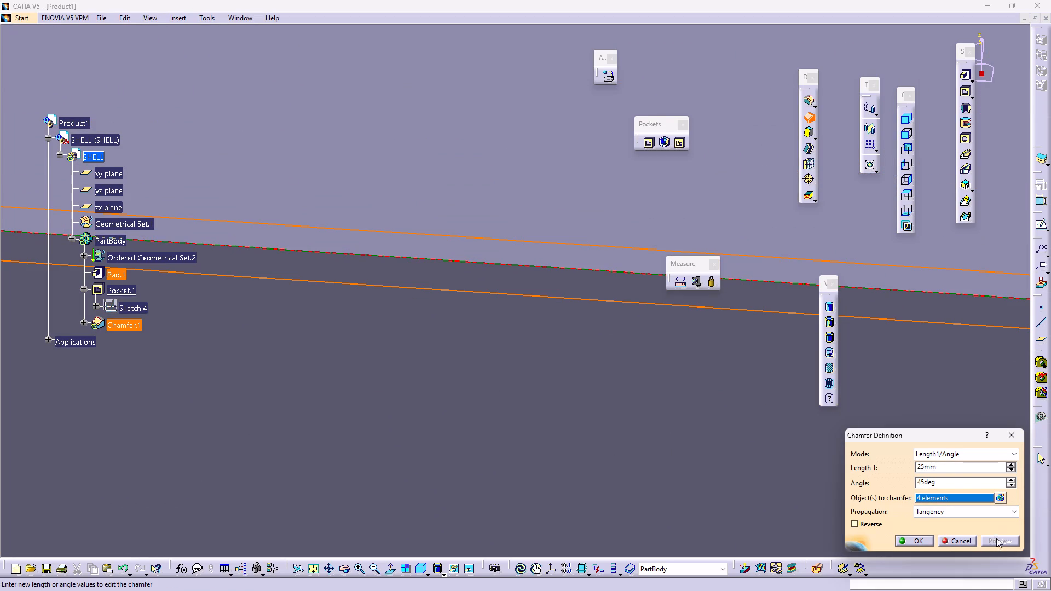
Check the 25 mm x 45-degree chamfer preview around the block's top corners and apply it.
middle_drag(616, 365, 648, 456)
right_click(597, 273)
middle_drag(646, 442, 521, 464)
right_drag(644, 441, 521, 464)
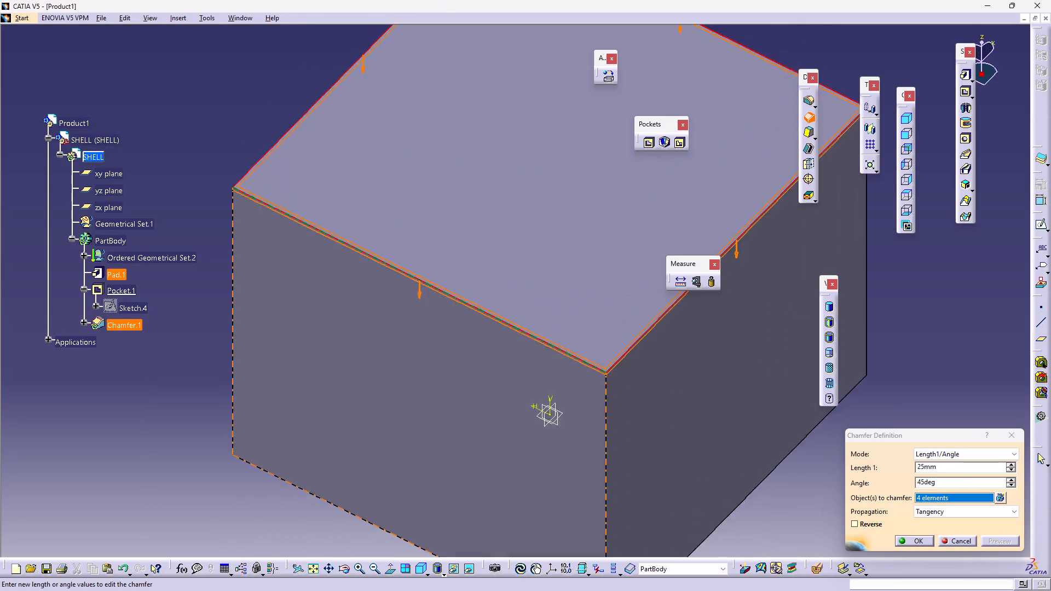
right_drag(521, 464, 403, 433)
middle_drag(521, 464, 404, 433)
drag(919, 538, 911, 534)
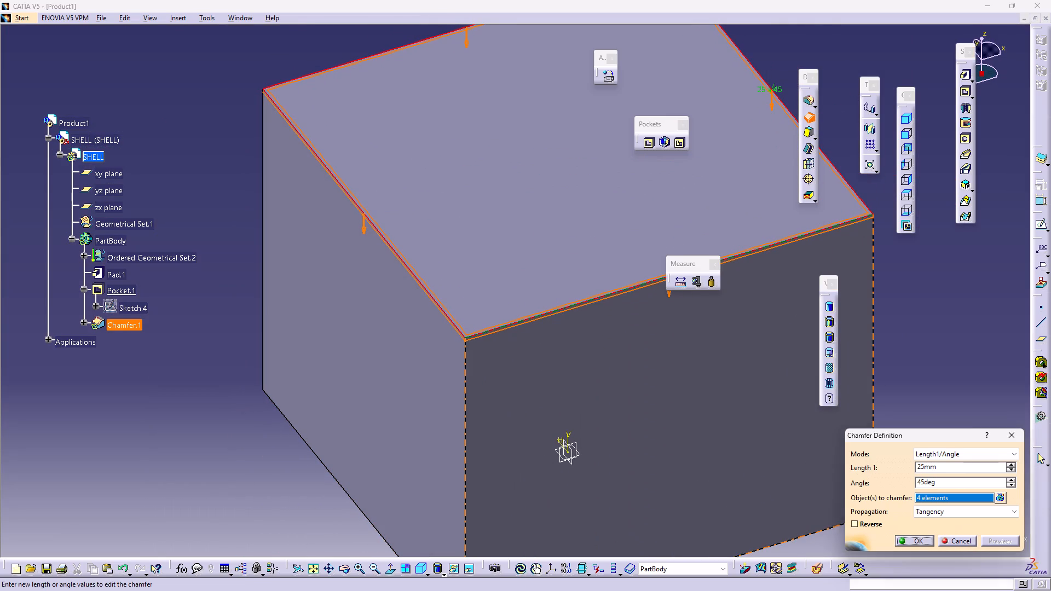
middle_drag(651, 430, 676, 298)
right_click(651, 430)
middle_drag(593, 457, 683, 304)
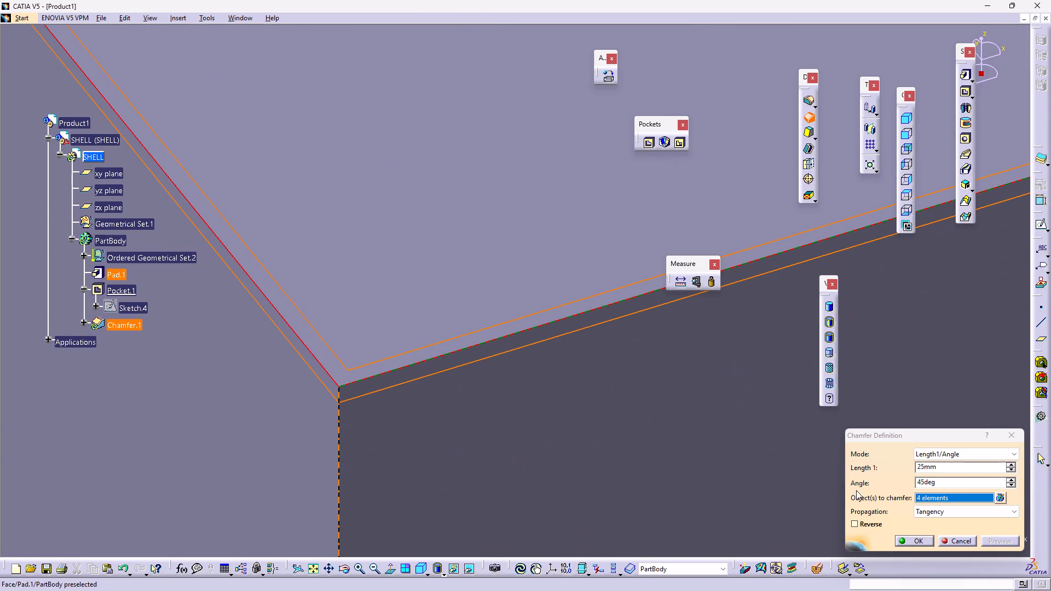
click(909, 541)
Examine the 25 mm chamfer along the top edges and close up at a corner, leaving the Chamfer command.
middle_drag(610, 459, 678, 502)
right_click(662, 410)
middle_drag(661, 452, 603, 488)
right_drag(644, 448, 580, 444)
right_click(580, 444)
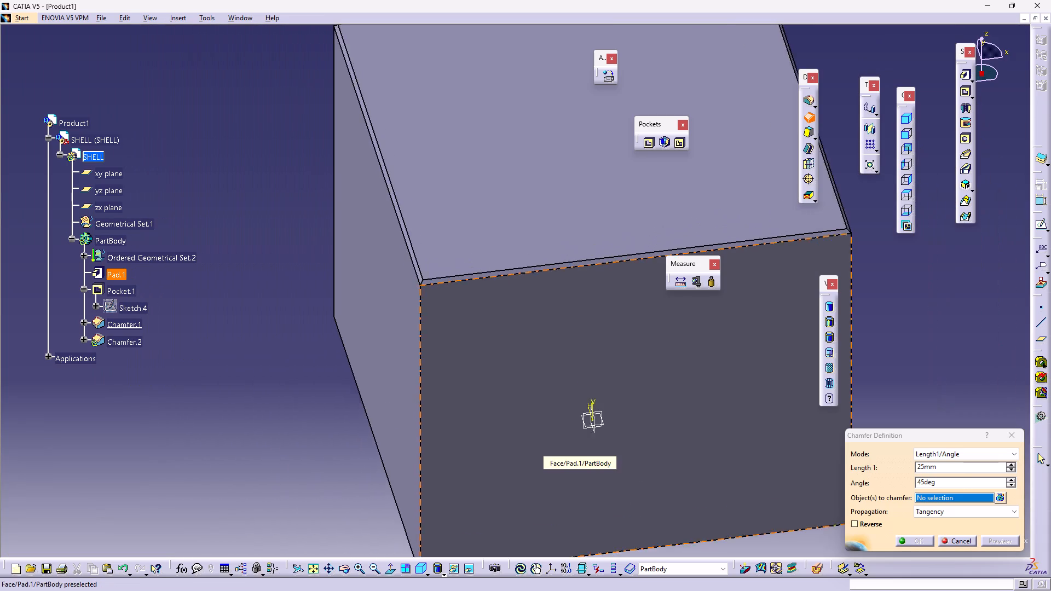
middle_drag(603, 488, 614, 508)
middle_drag(467, 425, 855, 401)
right_drag(467, 425, 850, 403)
middle_drag(406, 403, 581, 334)
right_drag(411, 409, 547, 434)
right_click(561, 421)
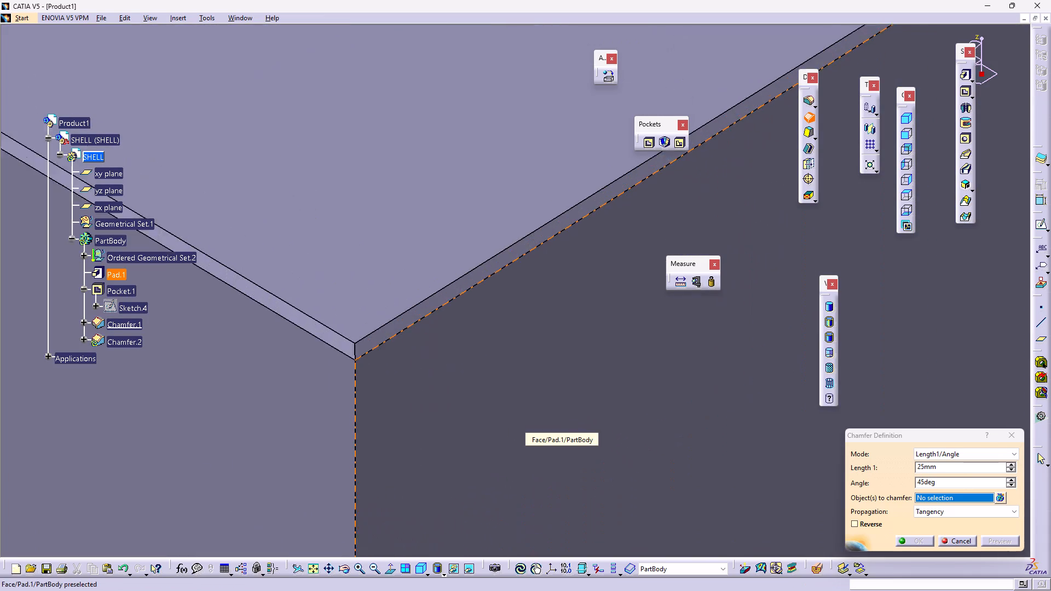
middle_drag(581, 334, 581, 308)
middle_drag(417, 387, 598, 300)
right_click(599, 347)
middle_drag(558, 365, 574, 304)
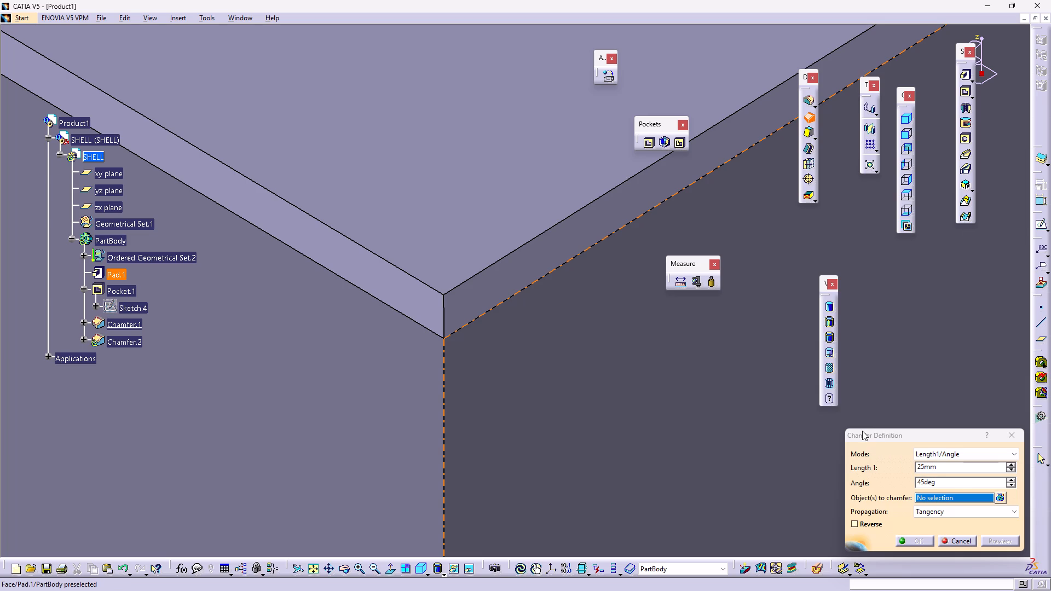
scroll(862, 431, up, 1)
click(1003, 437)
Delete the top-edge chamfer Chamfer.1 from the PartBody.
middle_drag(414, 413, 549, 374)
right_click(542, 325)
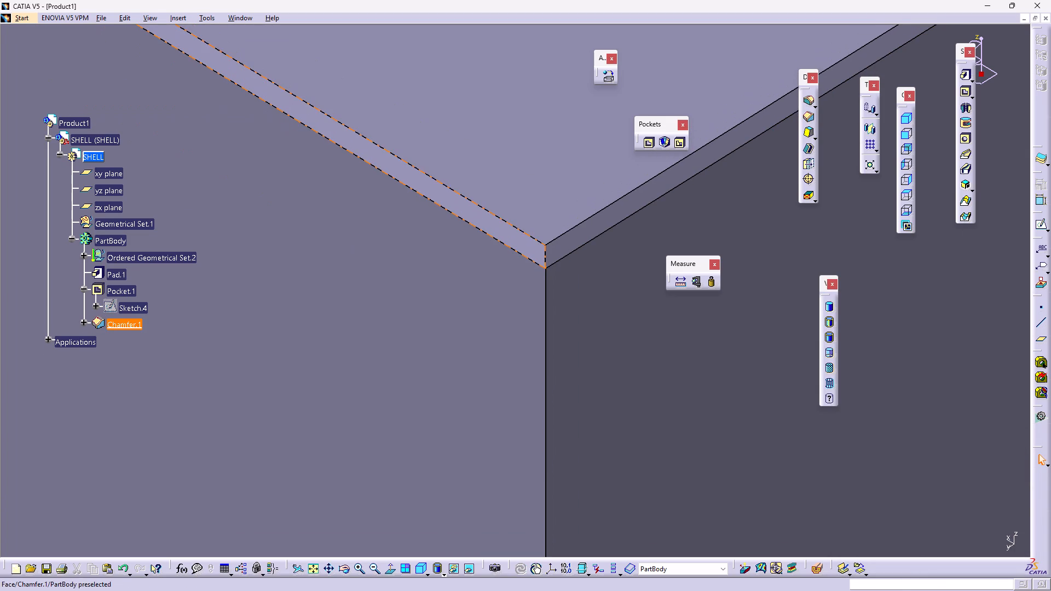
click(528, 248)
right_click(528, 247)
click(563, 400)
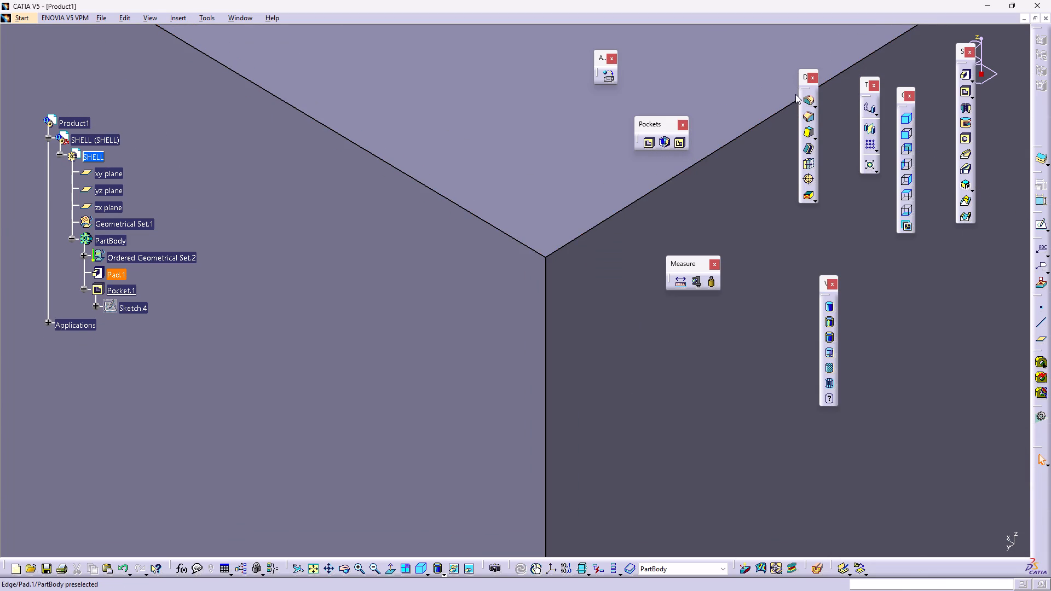
Apply a 50 mm edge fillet with tangency propagation to the block's top face, previewing it first.
click(811, 100)
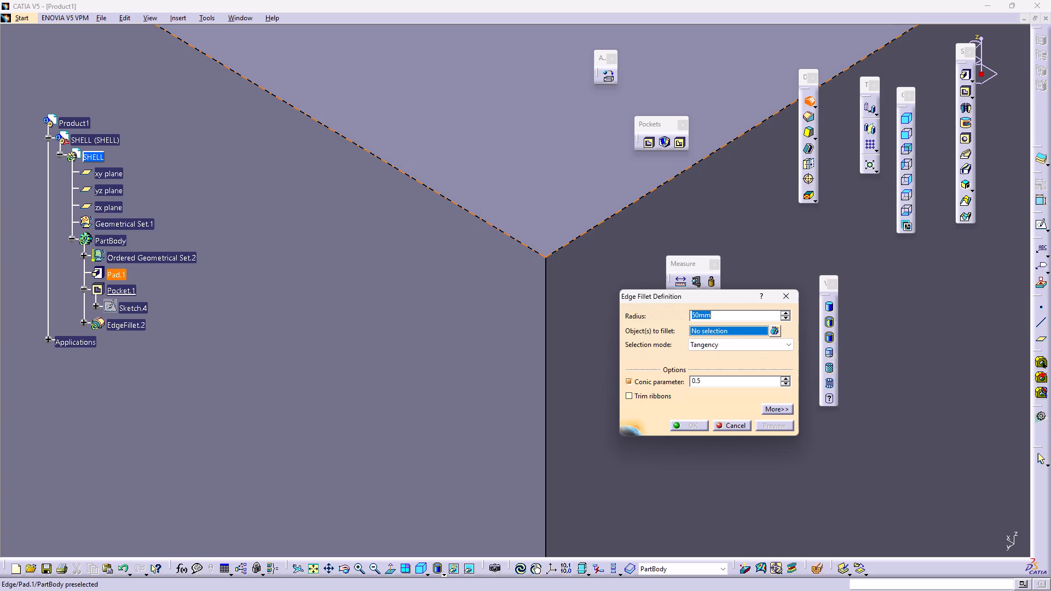
click(567, 165)
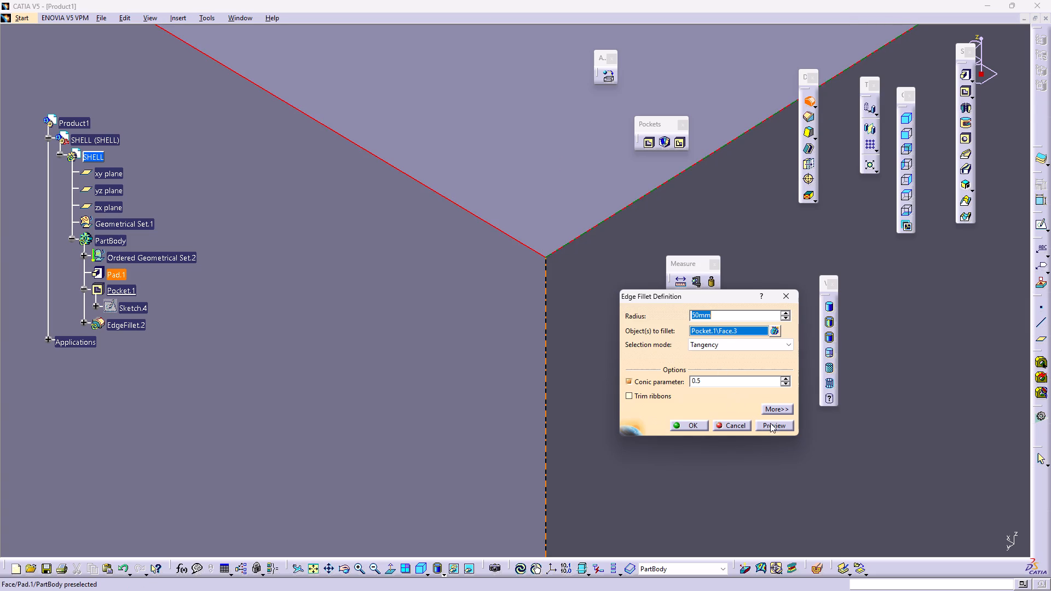
click(783, 421)
click(691, 424)
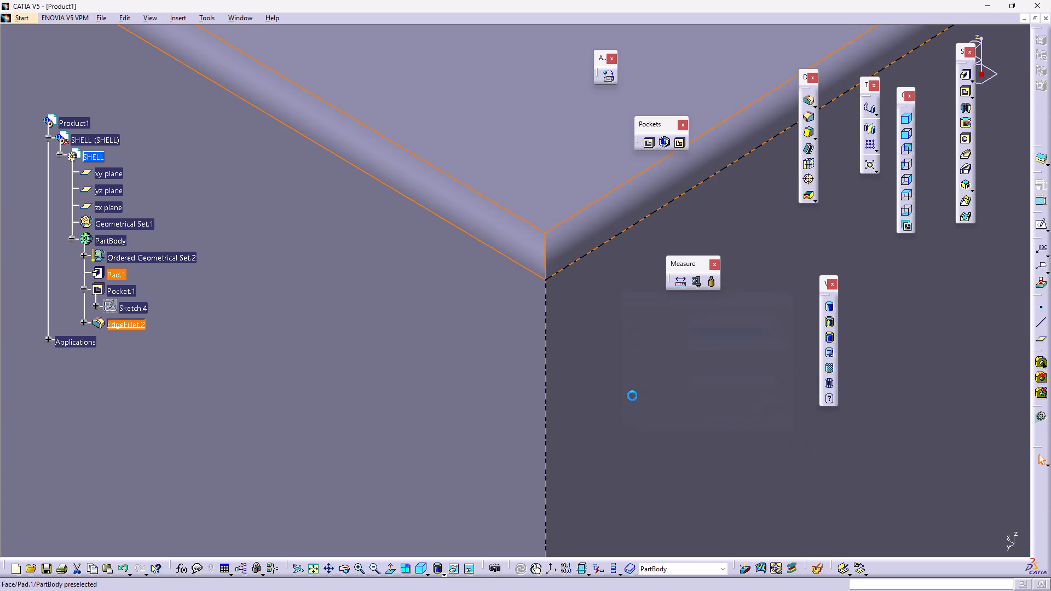
Examine the 50 mm top-edge fillet from several sides of the block, close up at a corner and from the side.
click(638, 332)
middle_drag(634, 328, 648, 490)
right_click(634, 328)
middle_drag(660, 386, 625, 412)
right_drag(657, 386, 625, 412)
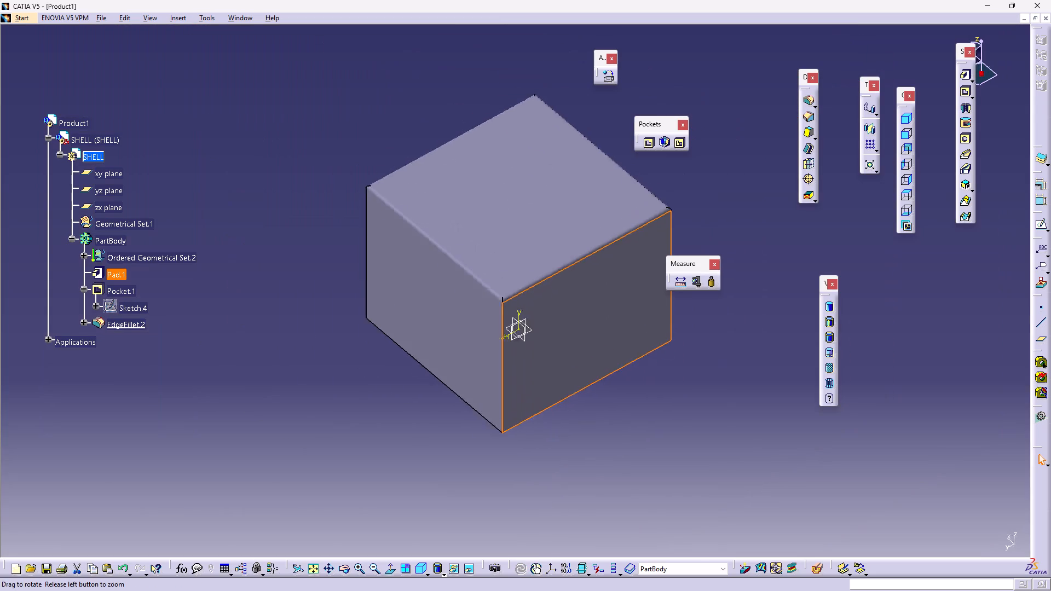
right_drag(625, 412, 33, 378)
middle_drag(625, 412, 34, 378)
middle_drag(733, 424, 624, 459)
right_drag(733, 424, 624, 457)
double_click(695, 433)
middle_drag(588, 470, 605, 378)
right_click(586, 470)
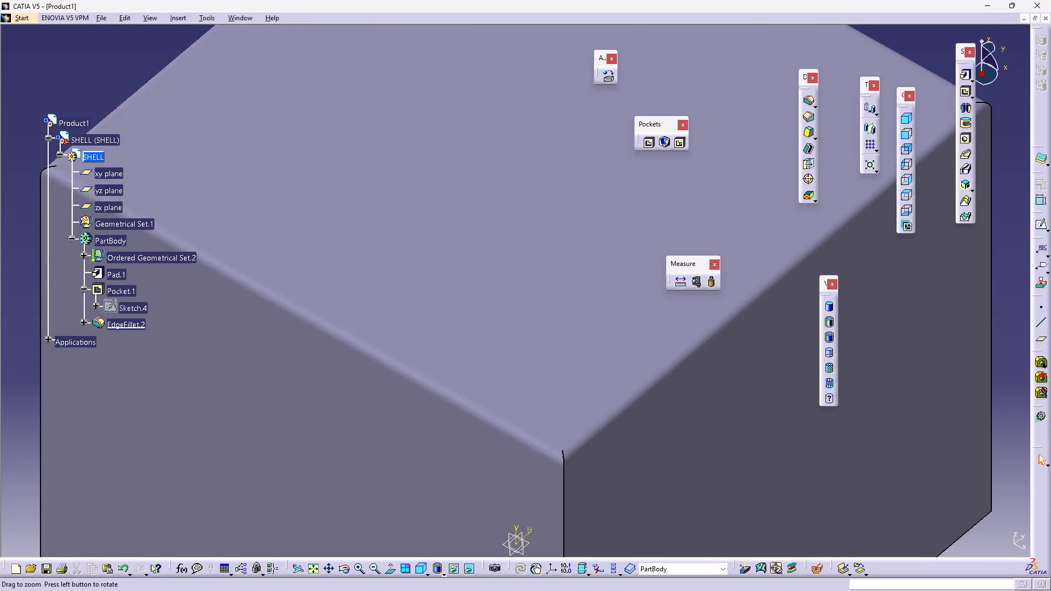
middle_drag(605, 378, 623, 453)
middle_drag(477, 477, 626, 300)
right_drag(477, 477, 627, 300)
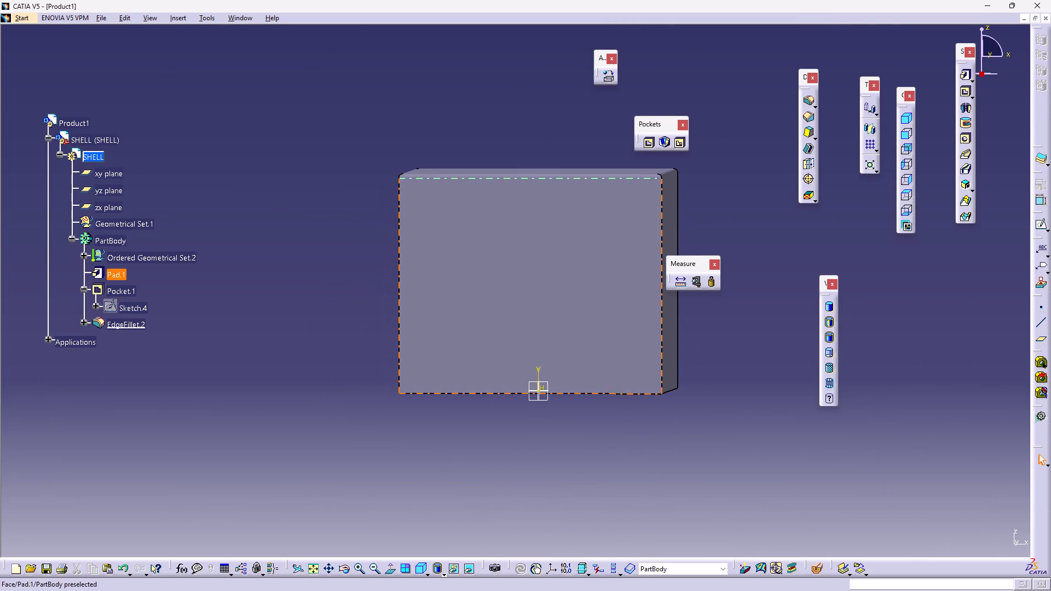
click(725, 447)
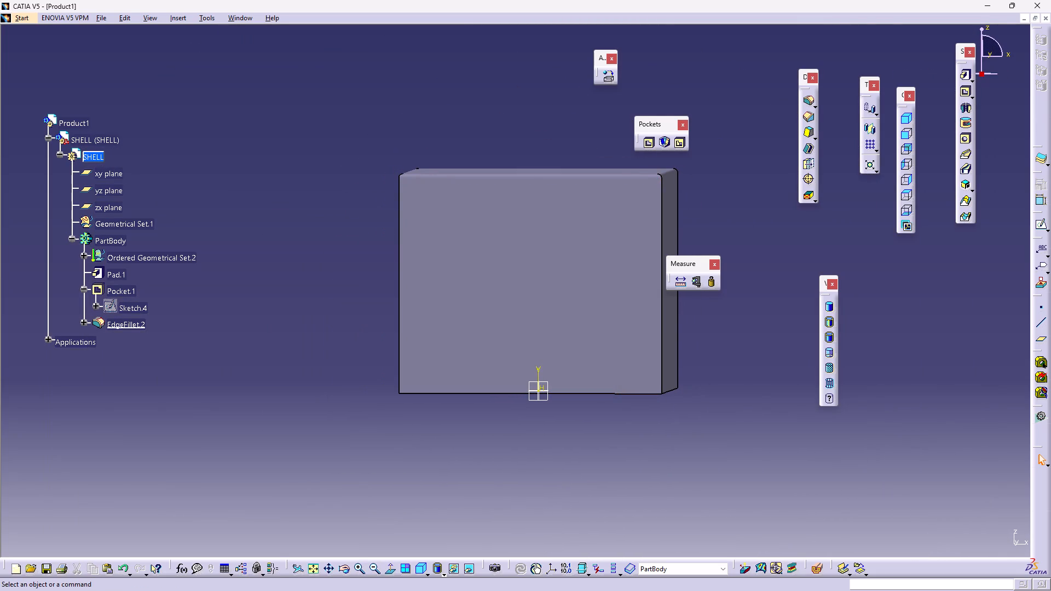
Compare the shaded and wireframe display modes on the filleted top edges, finishing in shading with edges.
click(831, 321)
click(757, 404)
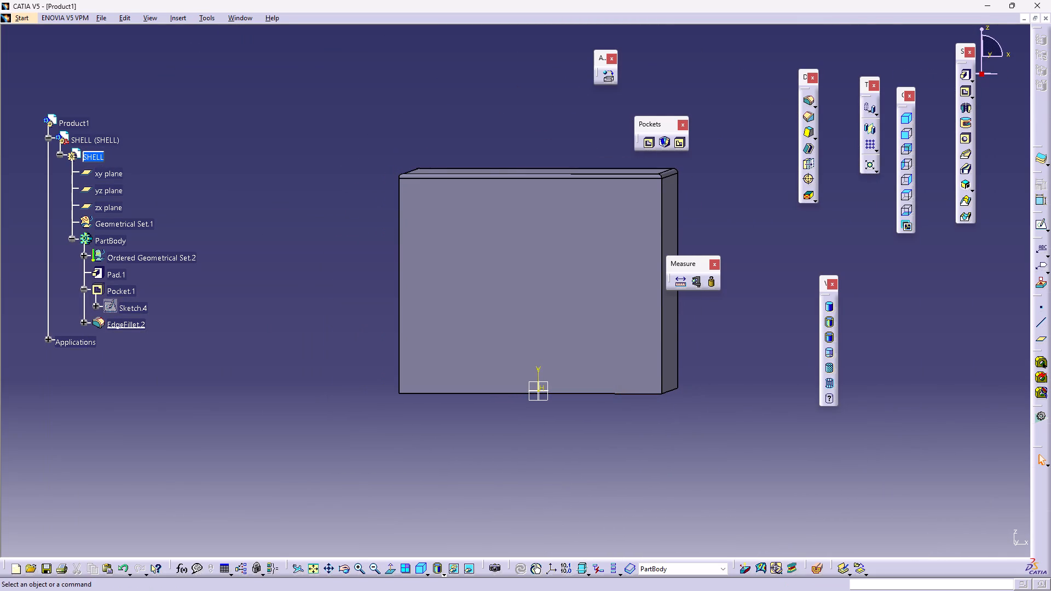
middle_drag(691, 401, 669, 373)
right_drag(690, 401, 660, 469)
right_click(660, 469)
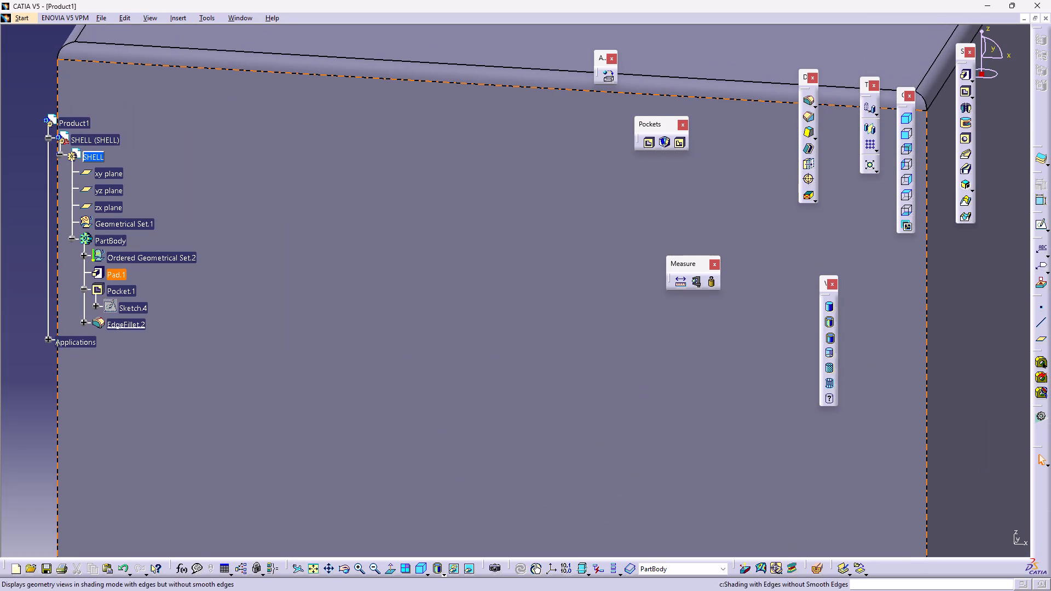
click(829, 337)
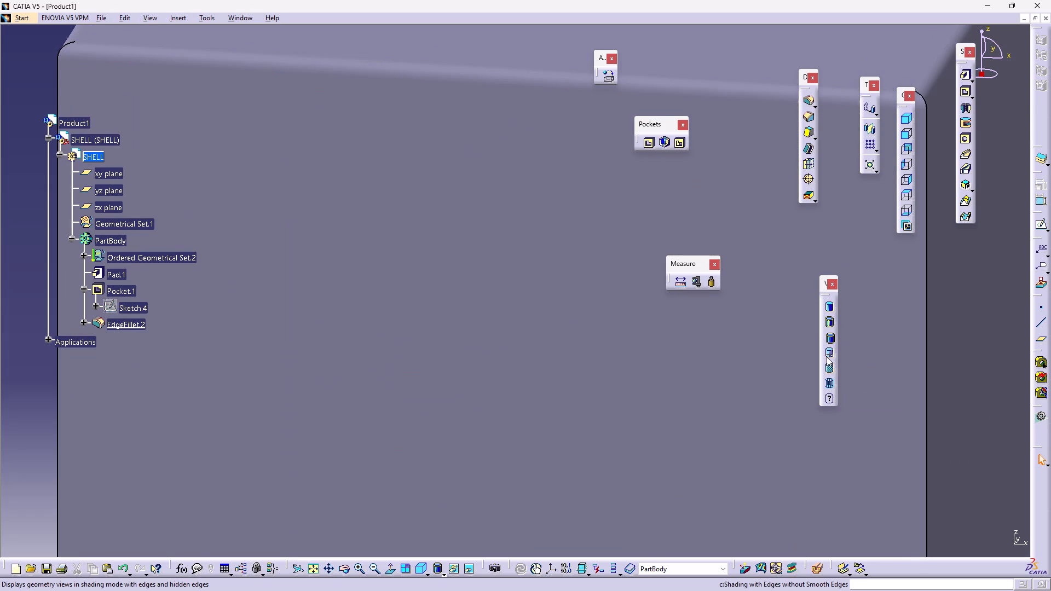
click(827, 358)
click(825, 374)
click(828, 384)
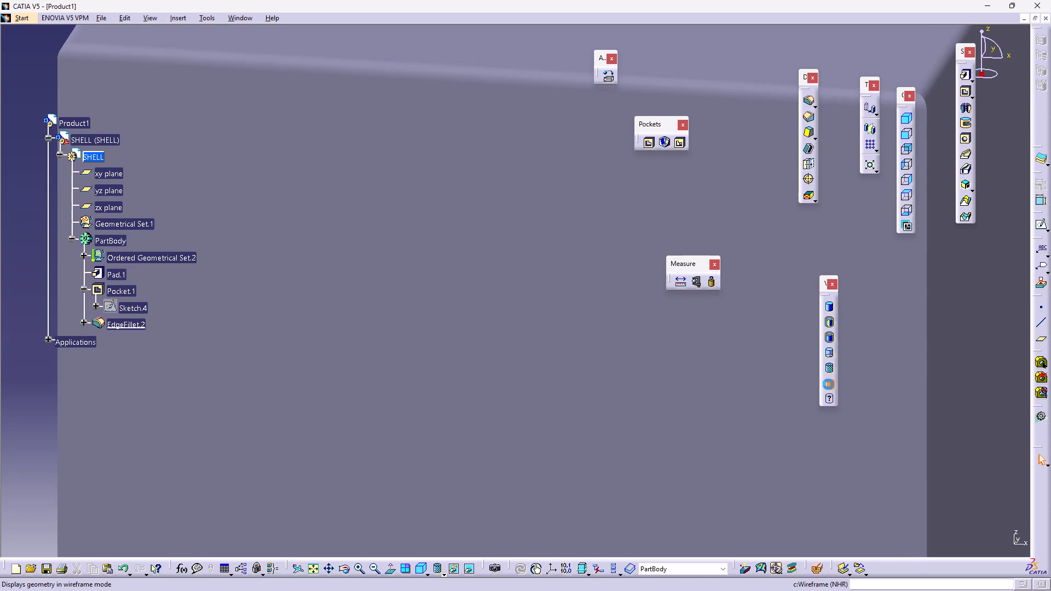
click(827, 397)
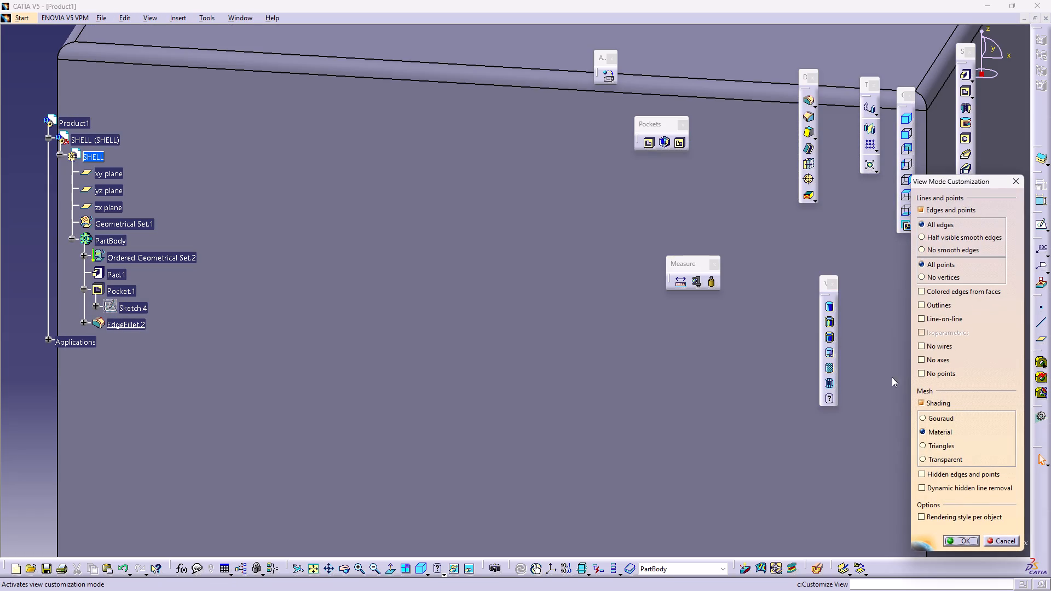
click(1017, 181)
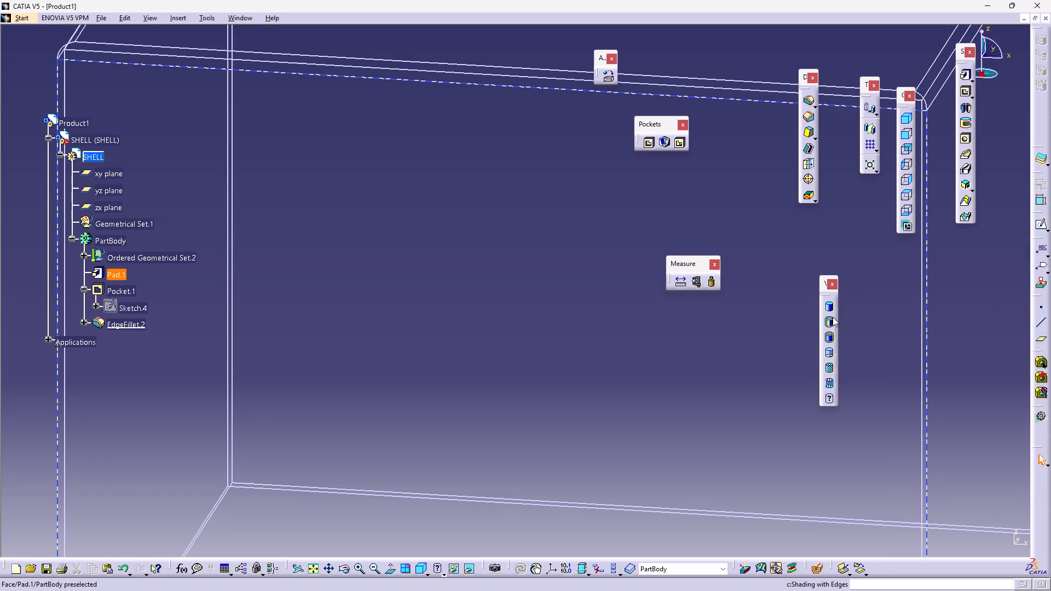
click(833, 316)
click(688, 292)
click(472, 369)
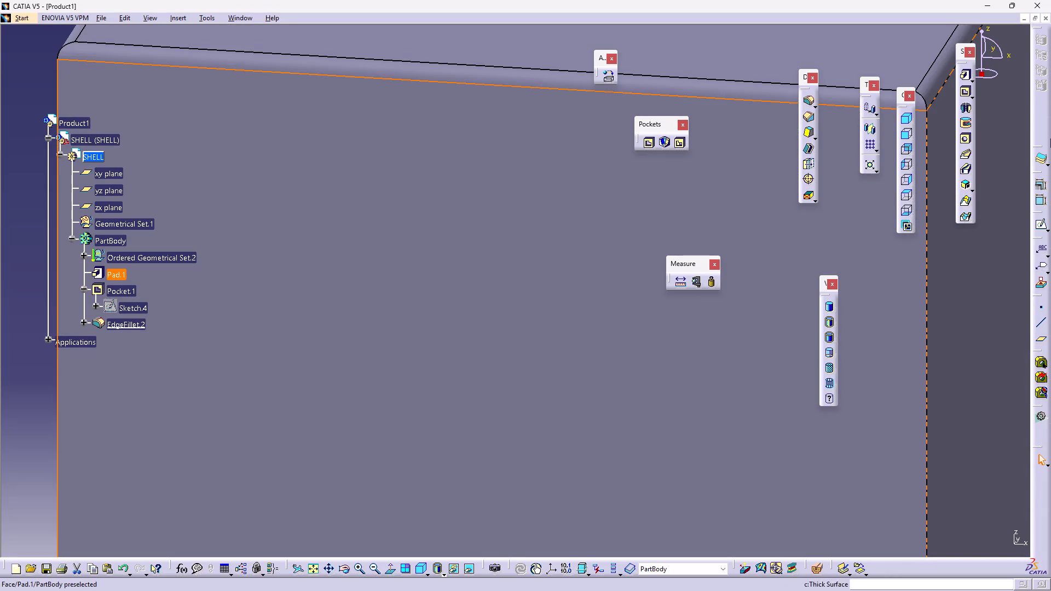
Examine the filleted block from the standard isometric and front views and from several oblique angles.
click(904, 136)
middle_drag(620, 271, 662, 411)
right_click(620, 271)
middle_drag(576, 330, 600, 269)
right_click(575, 330)
middle_drag(509, 252, 606, 338)
right_drag(509, 252, 606, 338)
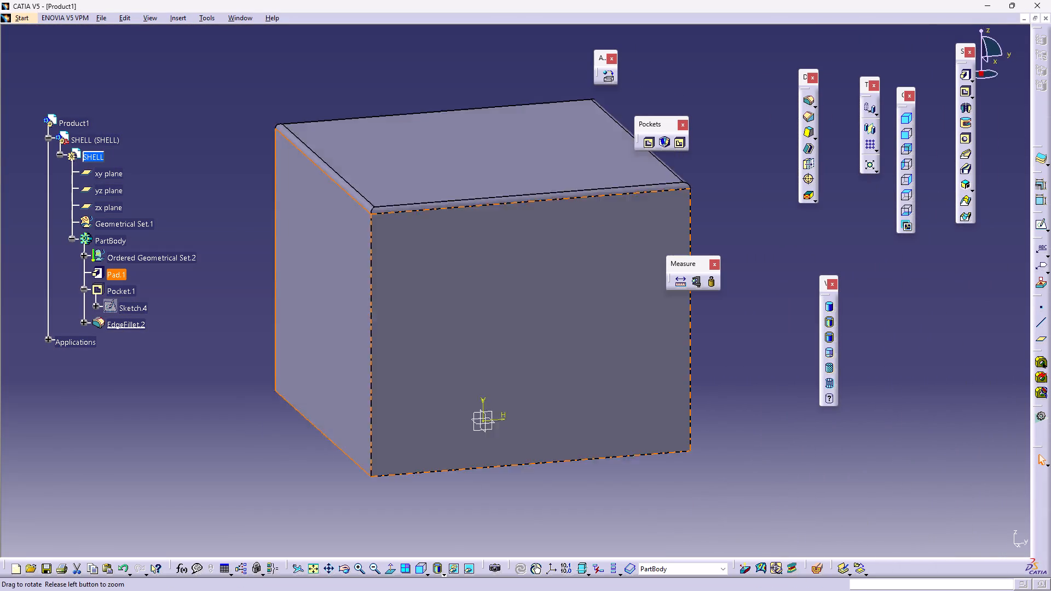
right_drag(606, 338, 765, 385)
middle_drag(606, 338, 766, 385)
triple_click(798, 265)
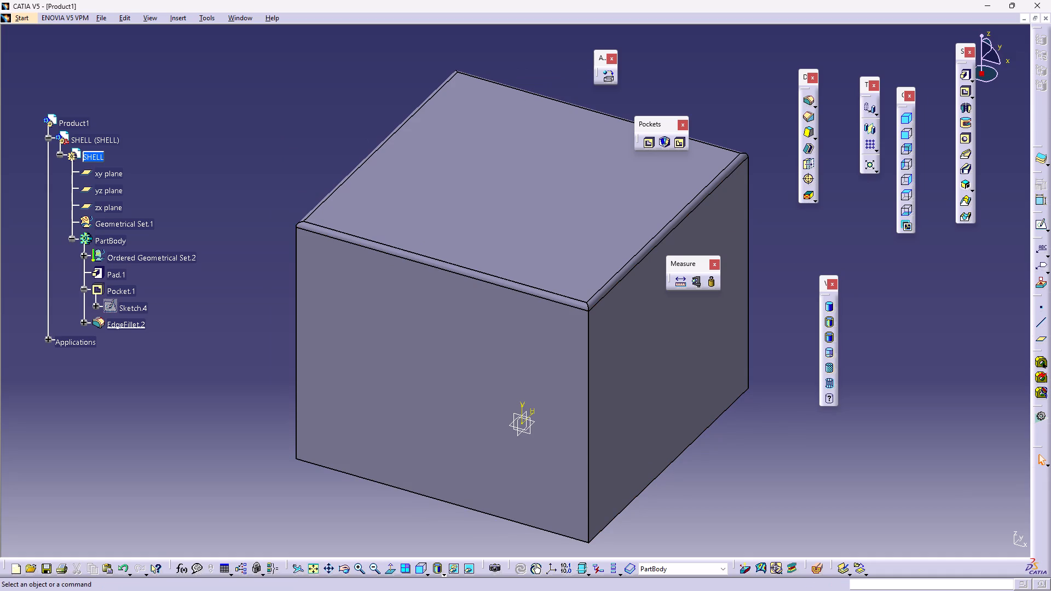
click(904, 119)
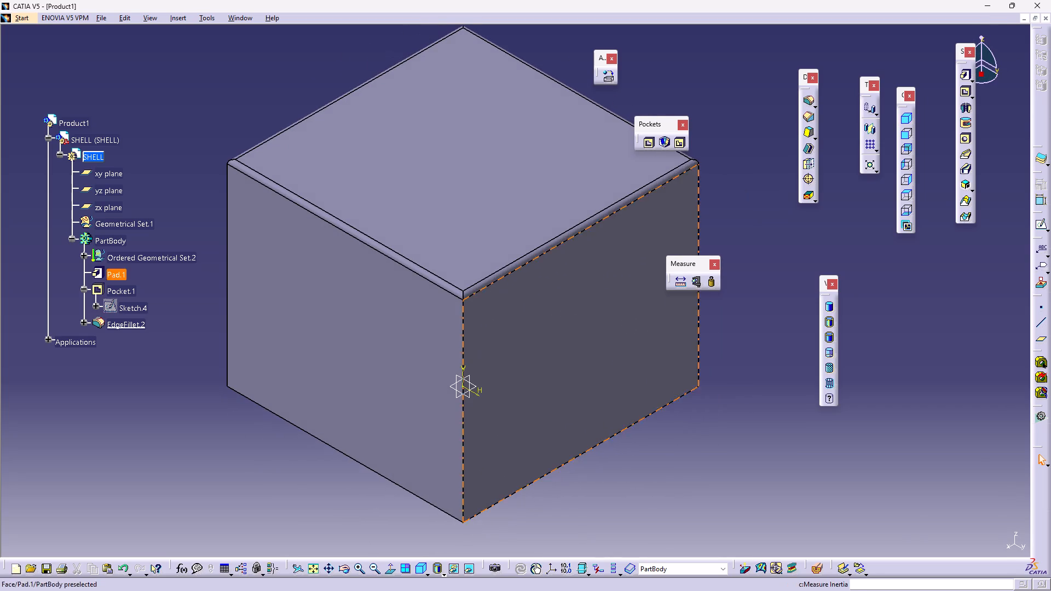
click(736, 367)
click(905, 128)
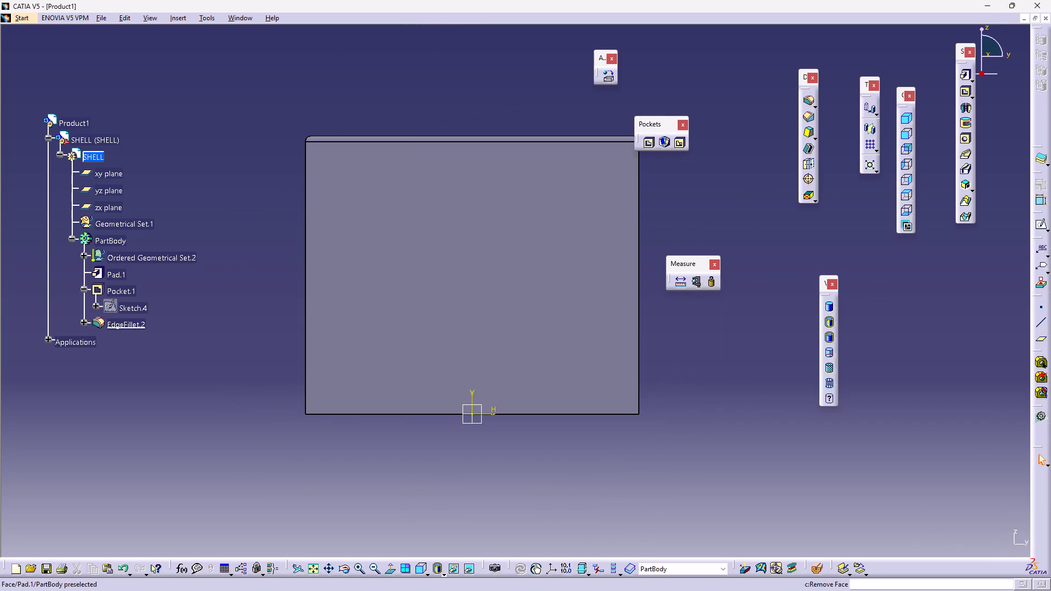
Collapse the SHELL part's tree, activate Product1 and insert a new part into the assembly.
click(62, 154)
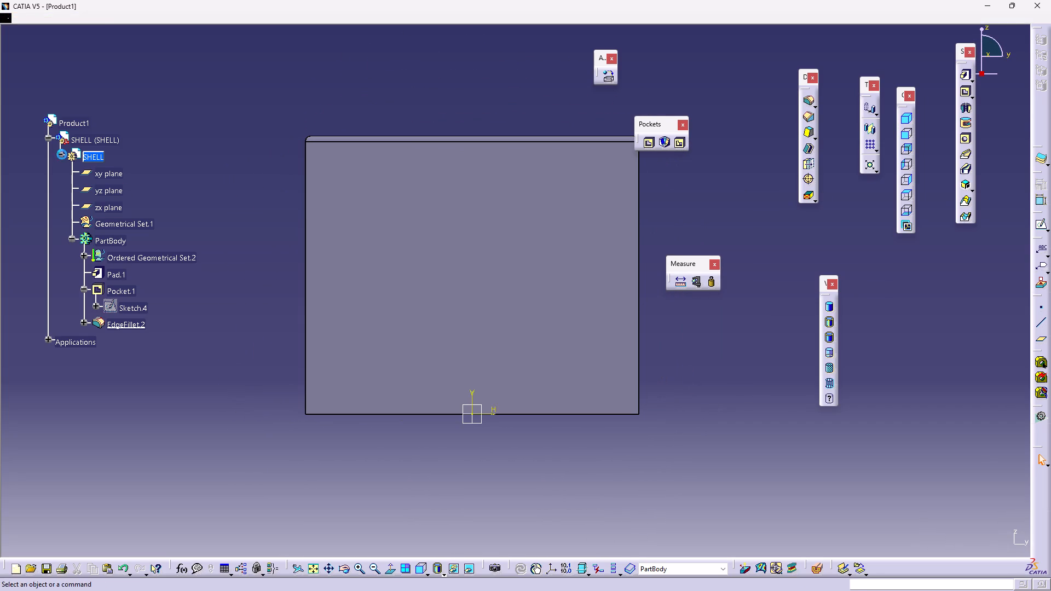
click(59, 154)
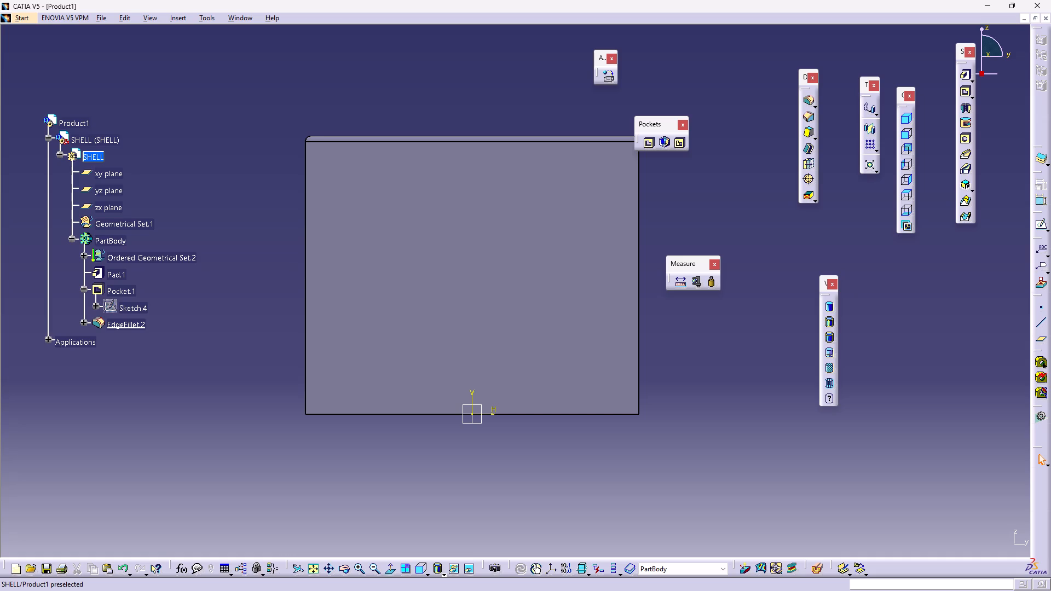
click(59, 155)
double_click(76, 124)
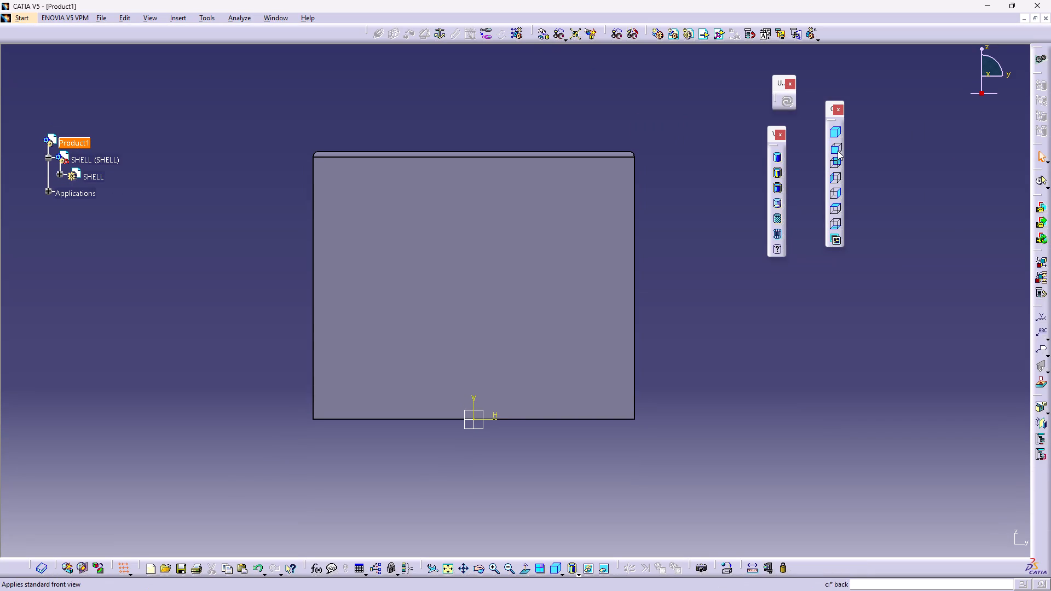
click(685, 41)
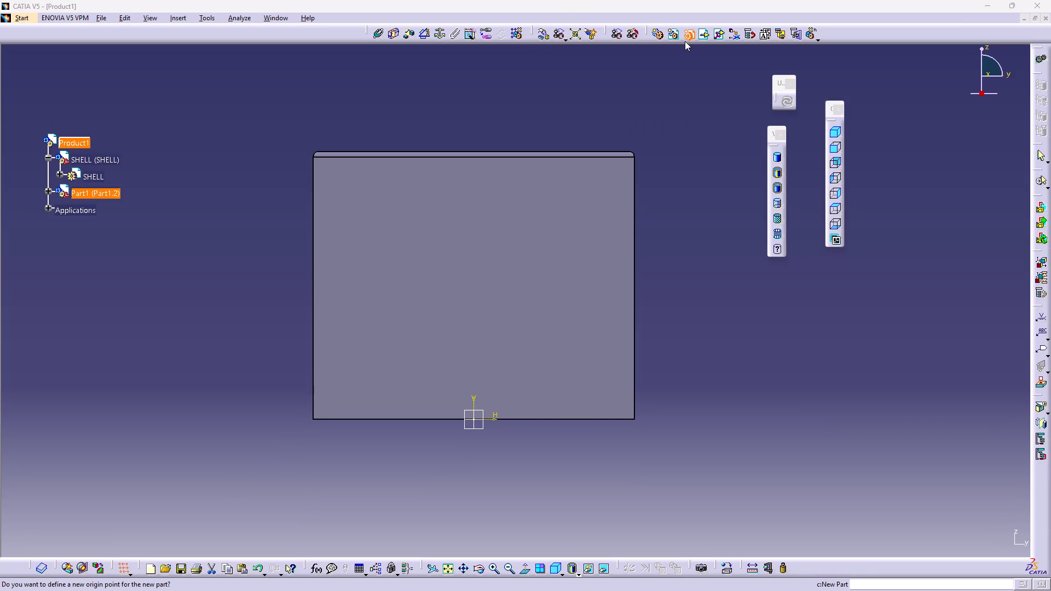
click(565, 337)
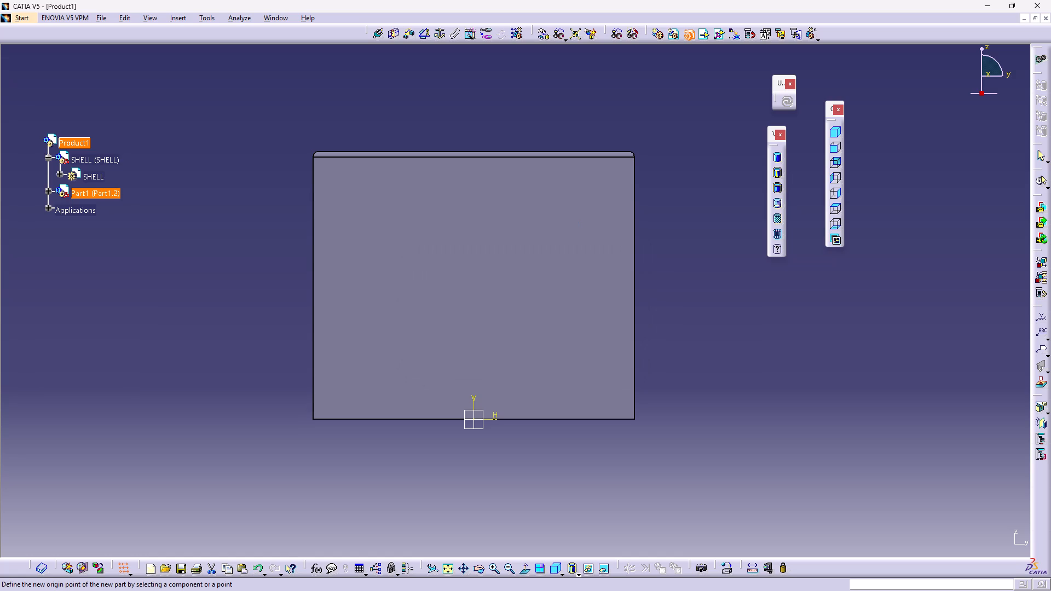
Set both the part number and the instance name of the new part to MANHOLE.
key(alt+Return)
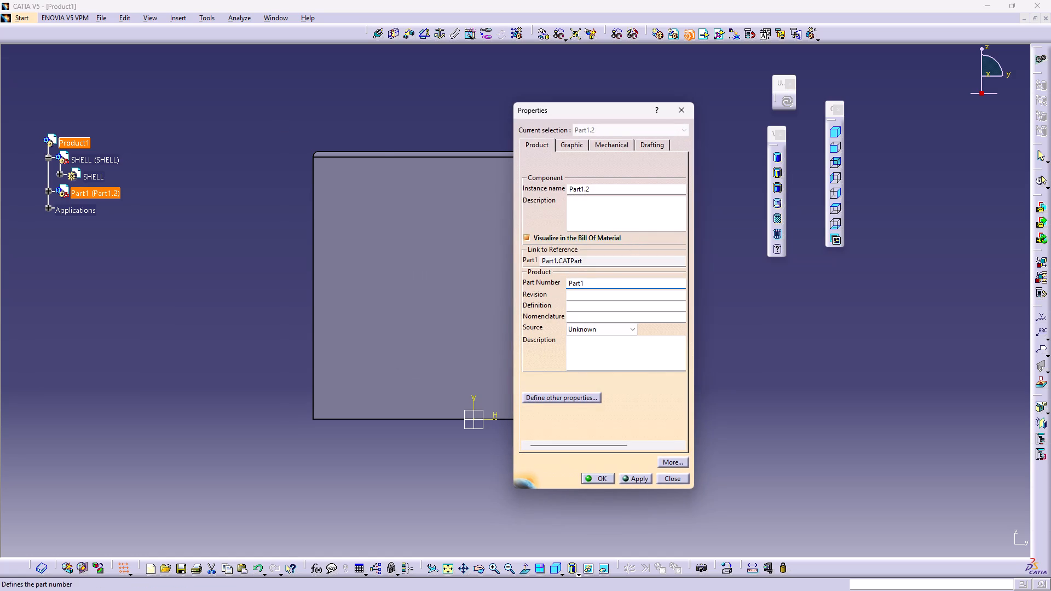
drag(603, 283, 534, 276)
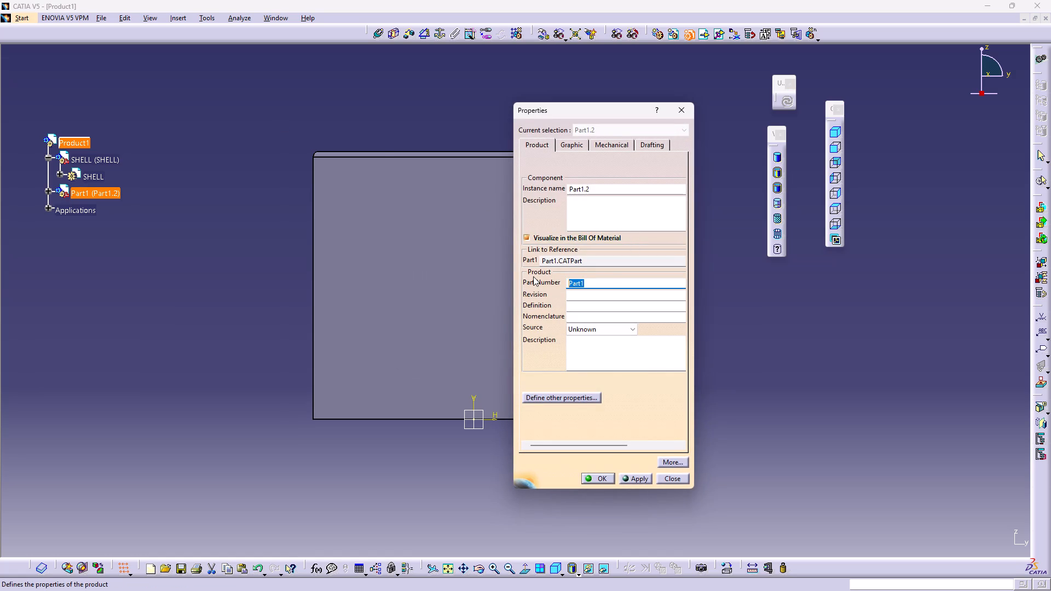
text(MAN)
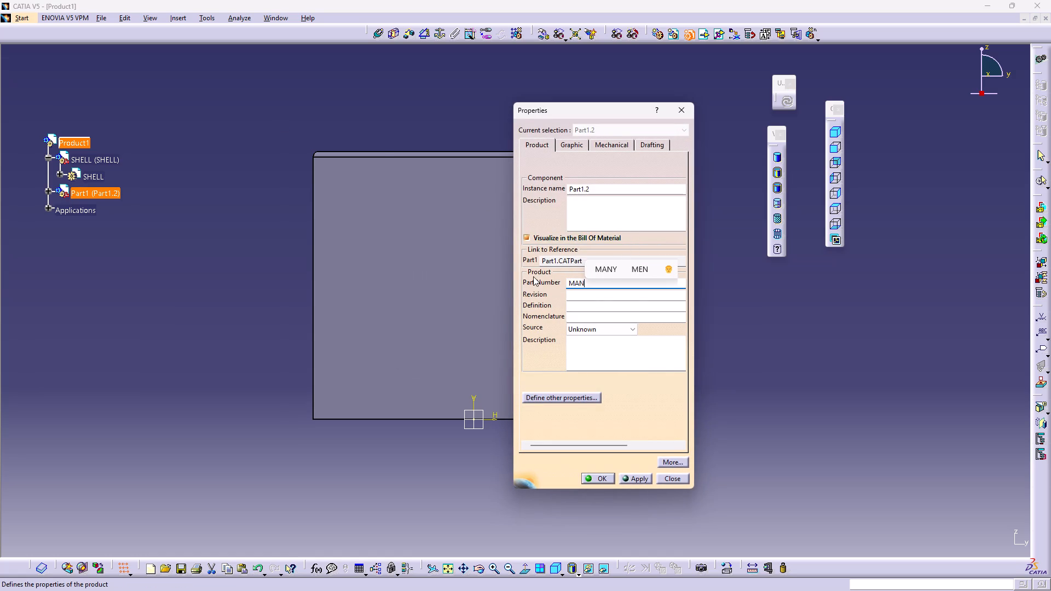
text(HOLE)
key(ctrl+a)
key(ctrl+c)
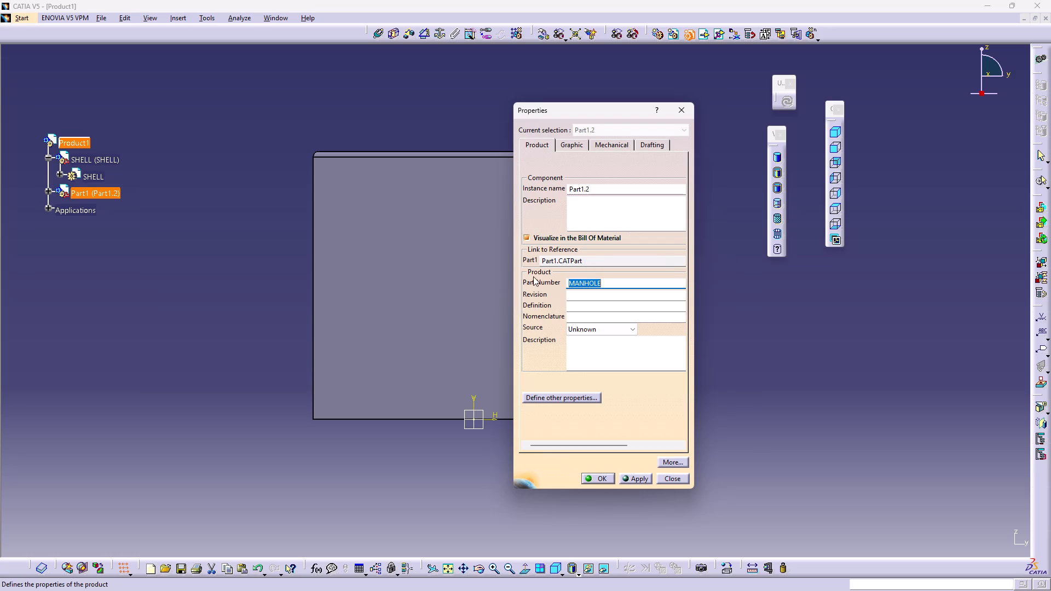
drag(600, 187, 550, 192)
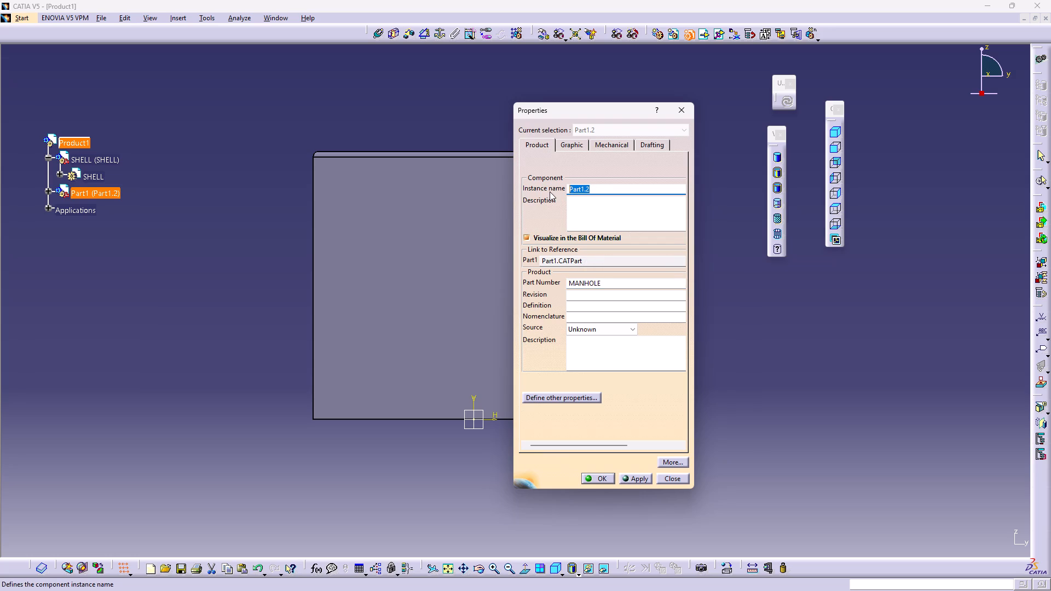
key(ctrl+v)
key(Return)
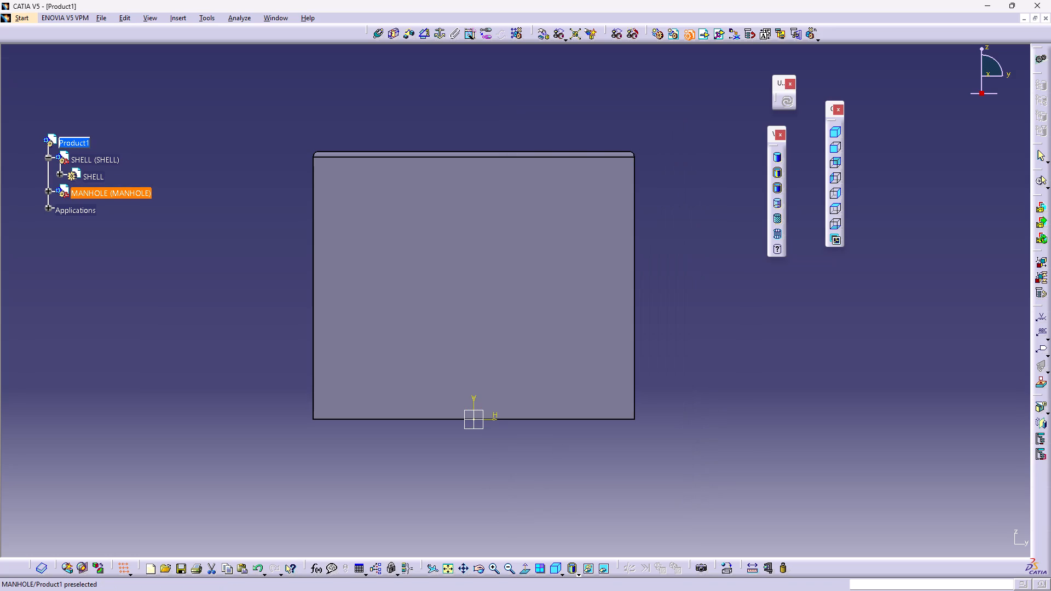
Open the MANHOLE part for editing and start a sketch on the tank's top face.
click(47, 193)
double_click(86, 210)
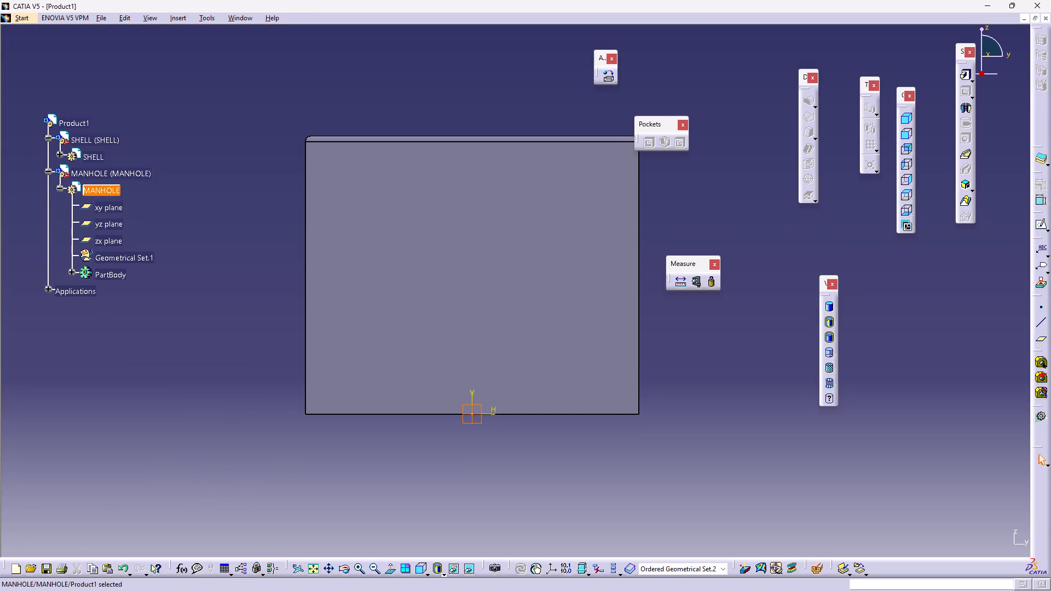
click(130, 339)
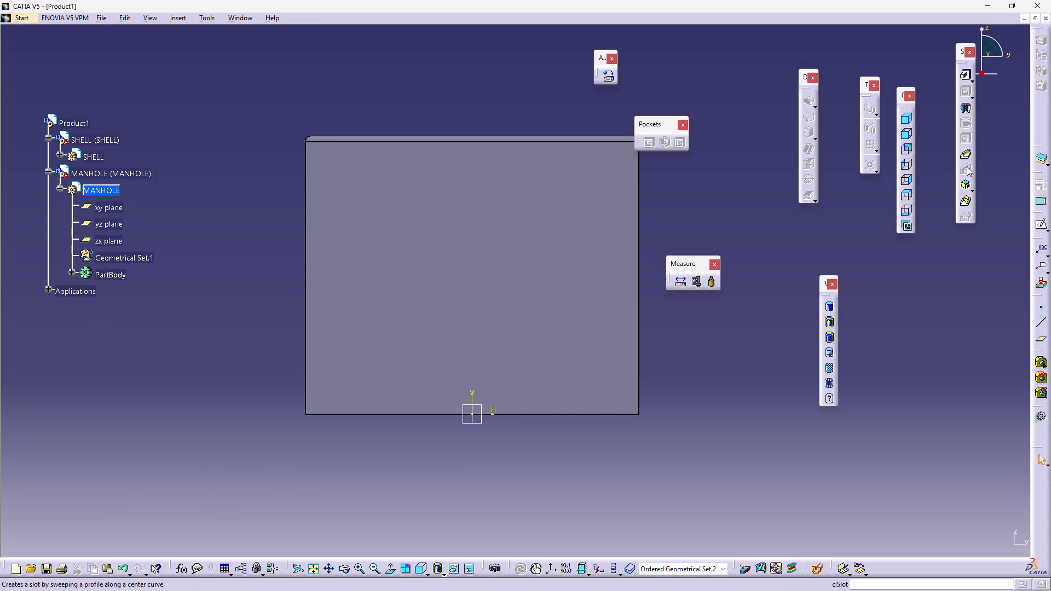
middle_drag(701, 202, 671, 316)
right_drag(700, 202, 671, 317)
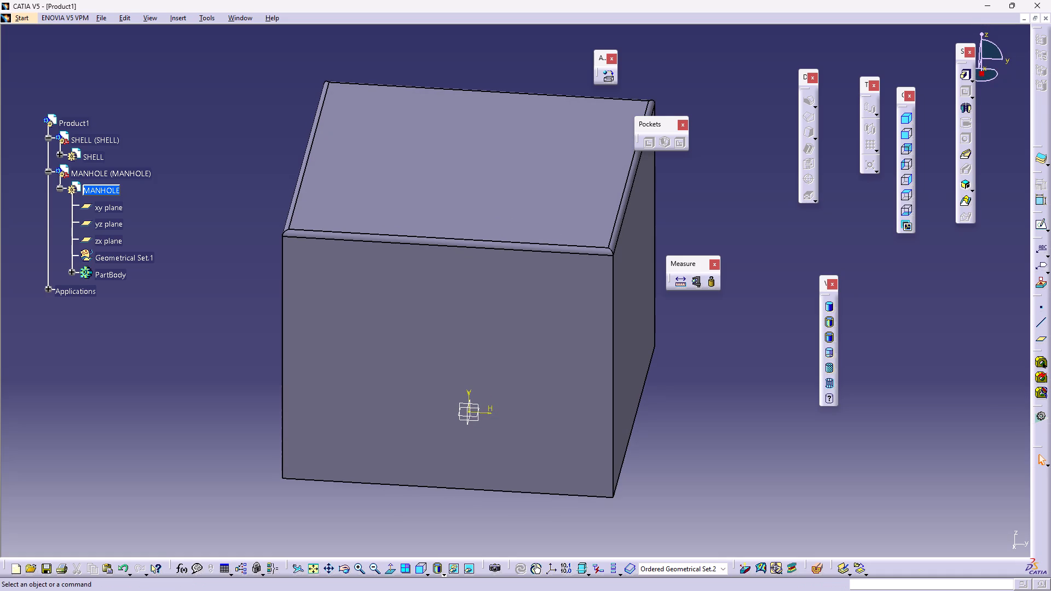
click(1039, 221)
click(498, 137)
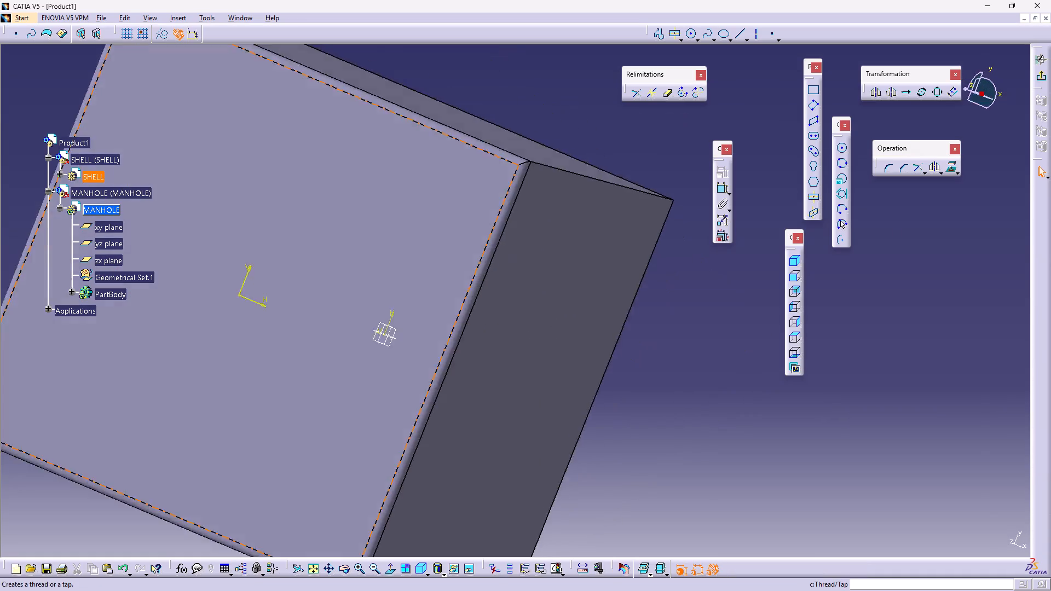
middle_drag(226, 223, 482, 146)
middle_drag(648, 79, 704, 16)
middle_drag(638, 194, 687, 118)
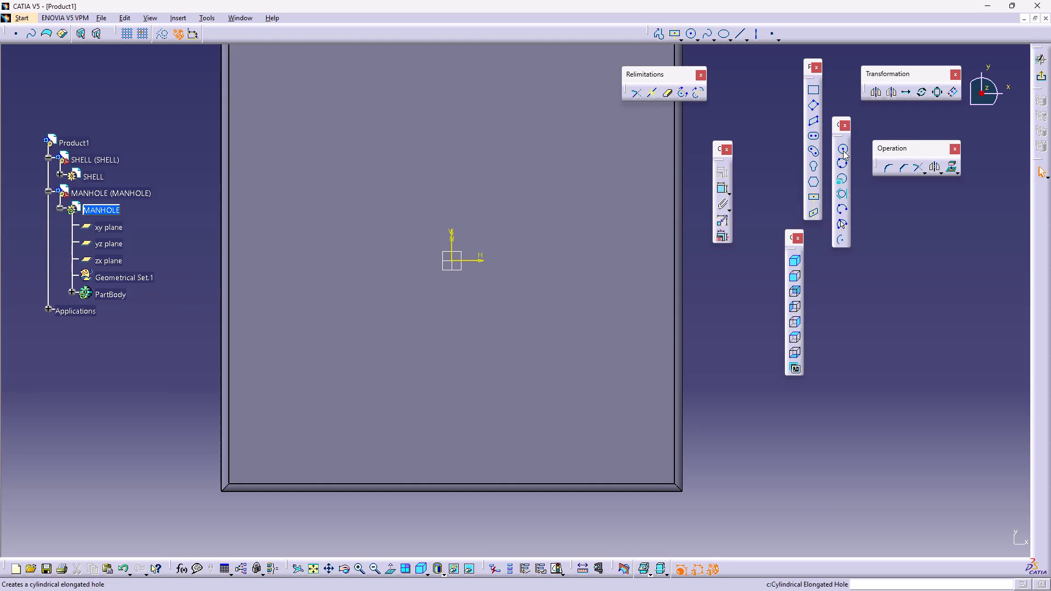
Sketch a circle centred on the origin, constrain its diameter to 500 mm and exit the sketch.
click(843, 148)
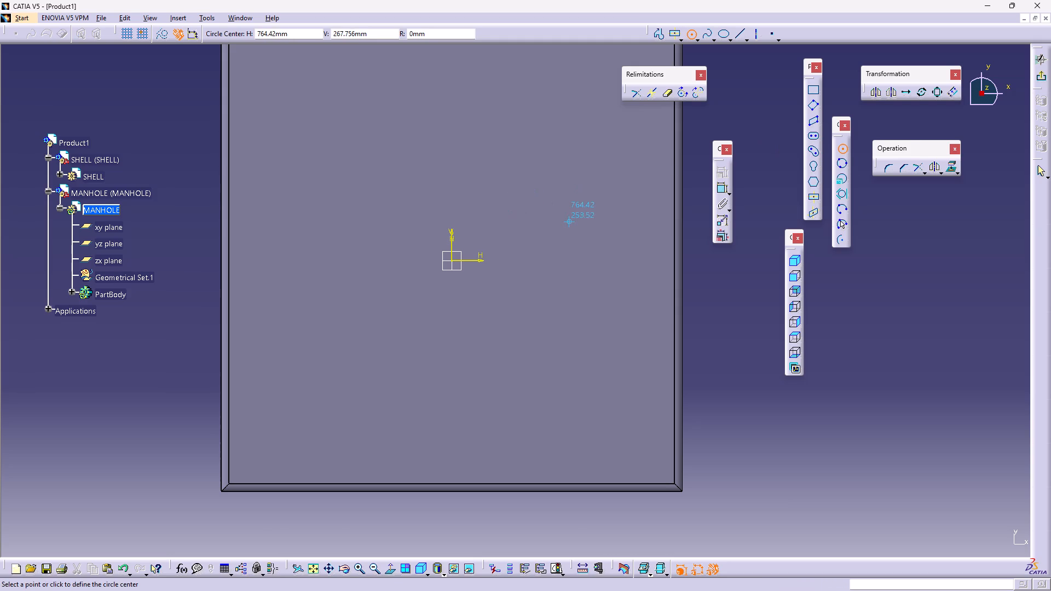
click(451, 262)
click(542, 265)
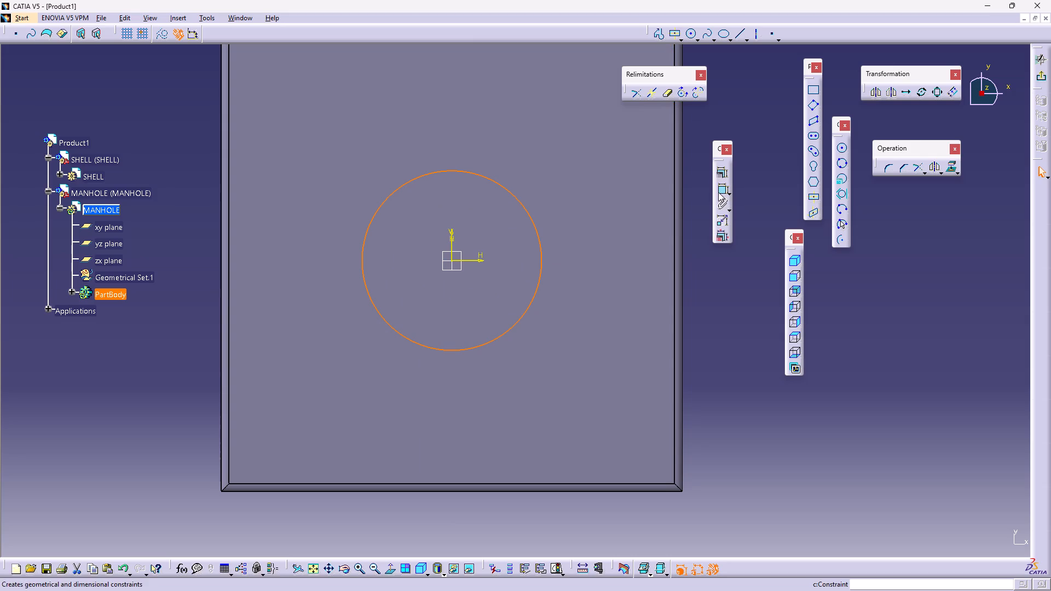
click(718, 192)
click(709, 307)
double_click(709, 307)
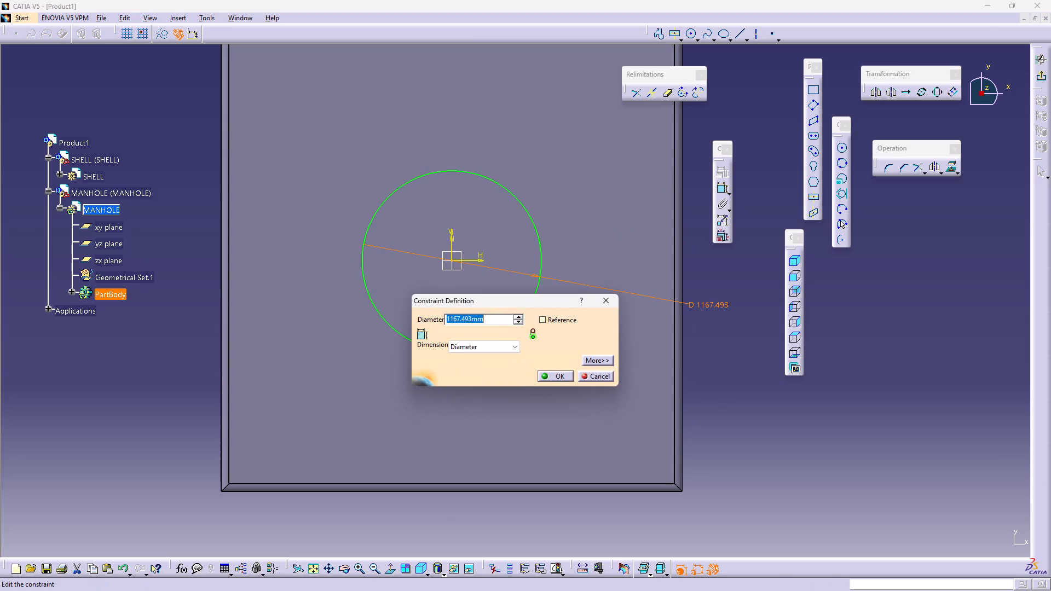
text(500)
key(Return)
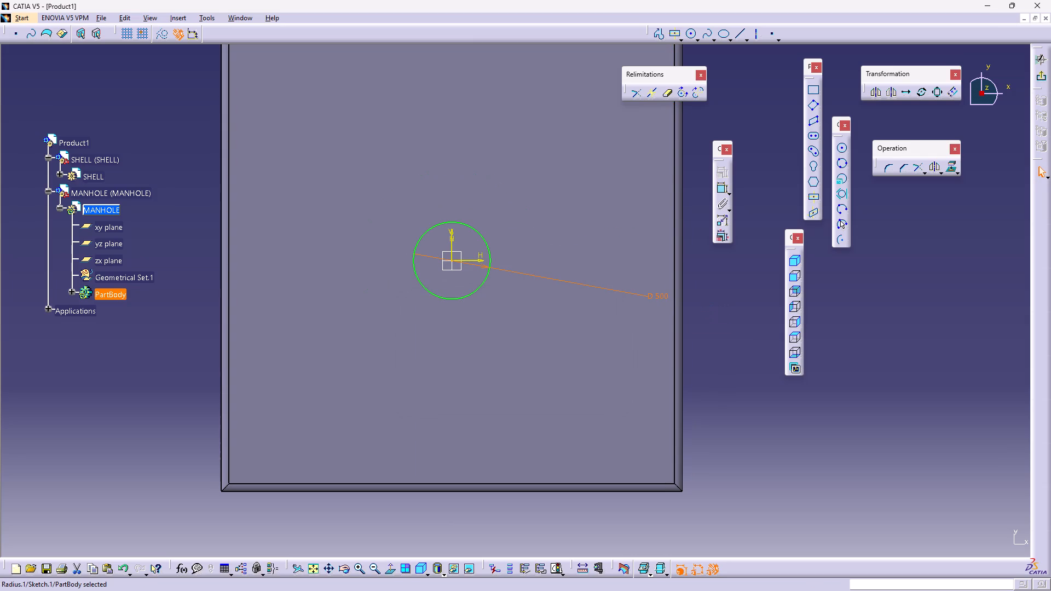
click(777, 456)
click(1042, 74)
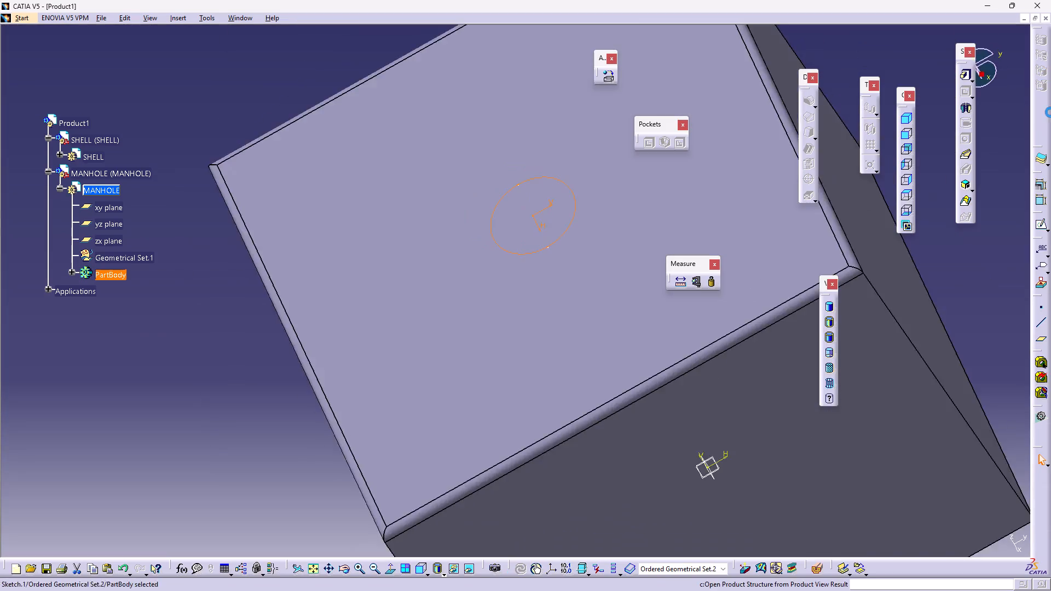
Reopen the manhole sketch and add a second circle centred on the origin, constraining its diameter to 600 mm.
middle_drag(607, 356, 532, 344)
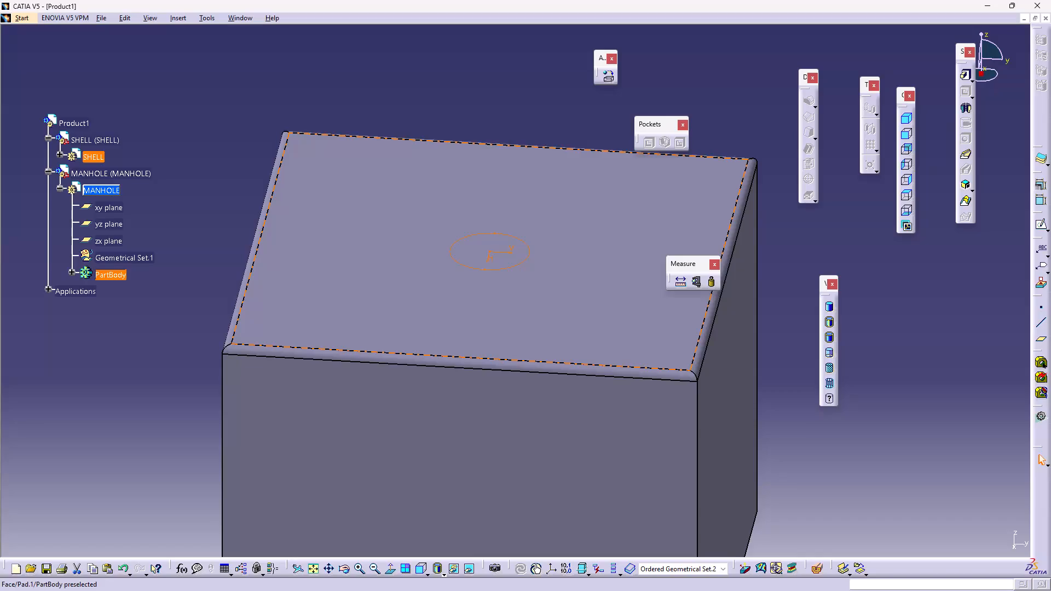
double_click(509, 266)
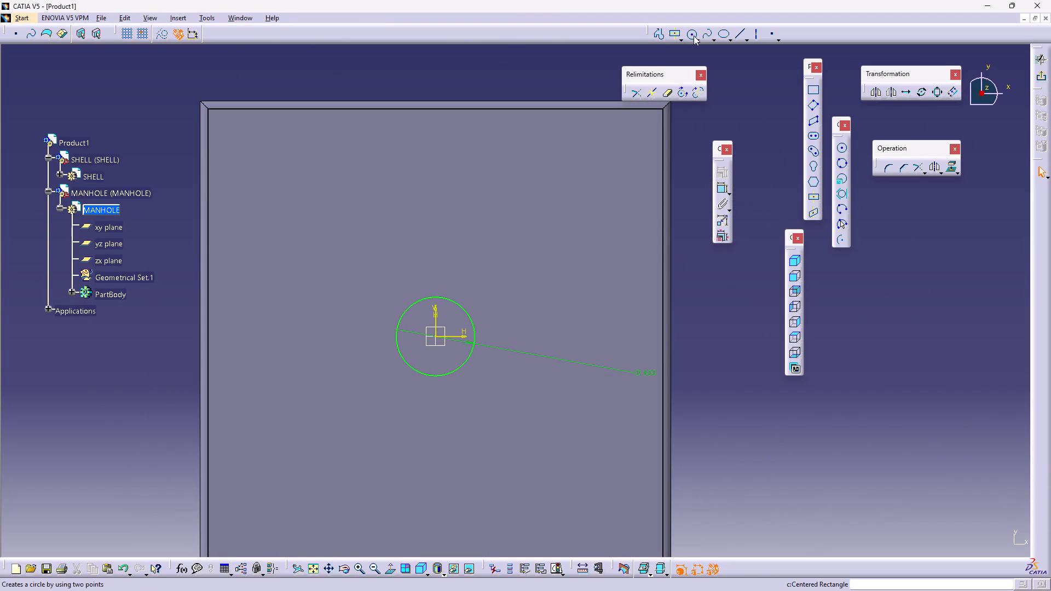
click(840, 146)
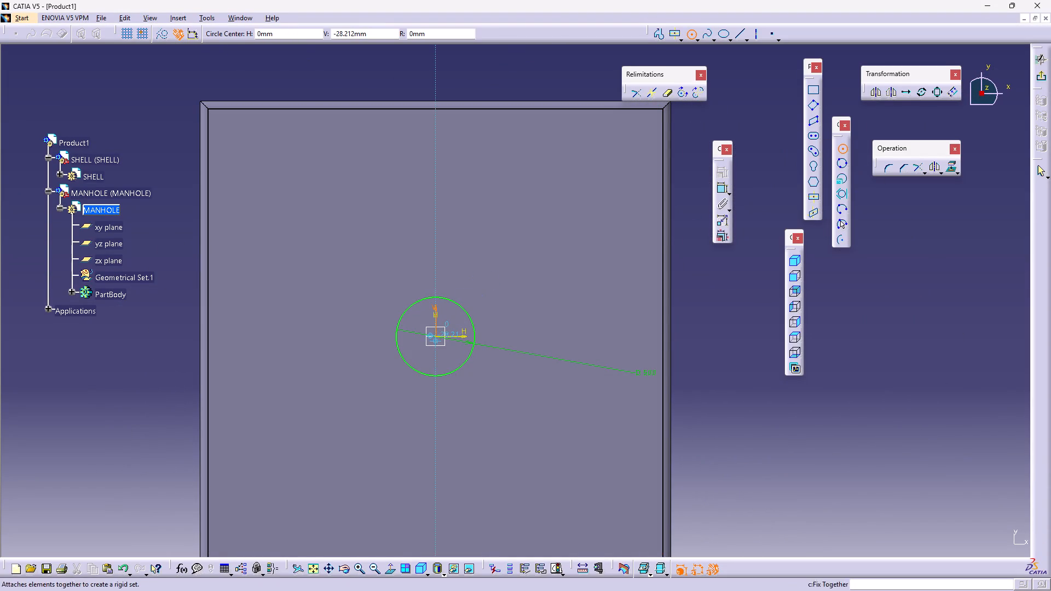
click(434, 338)
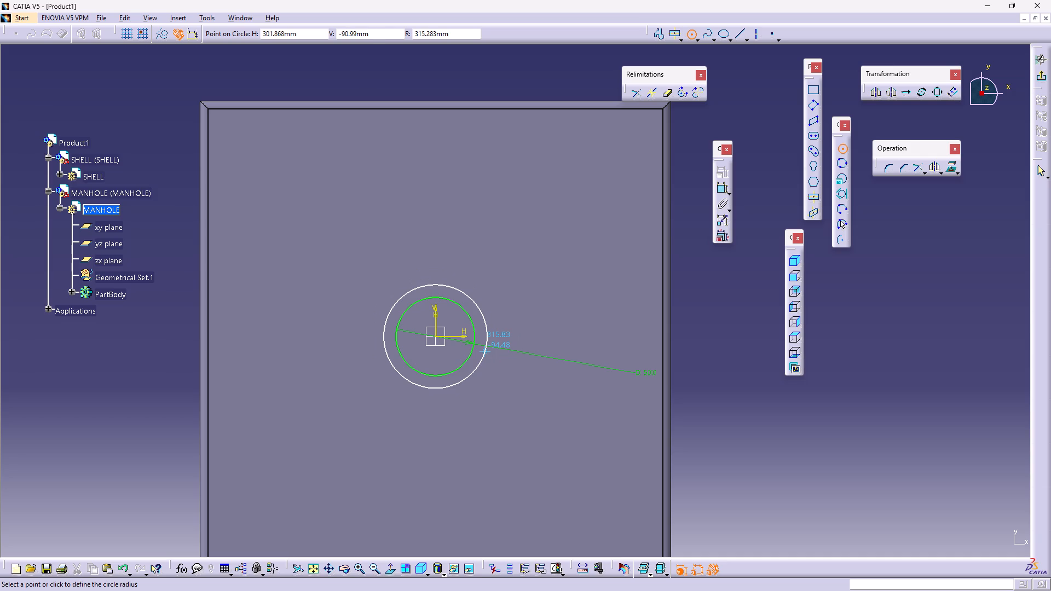
click(486, 351)
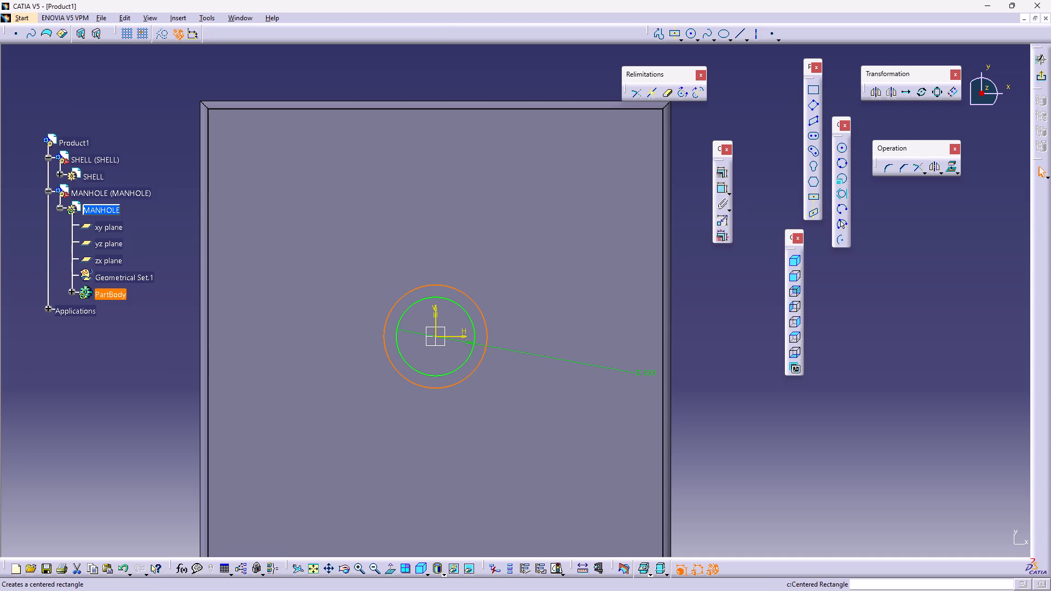
click(725, 192)
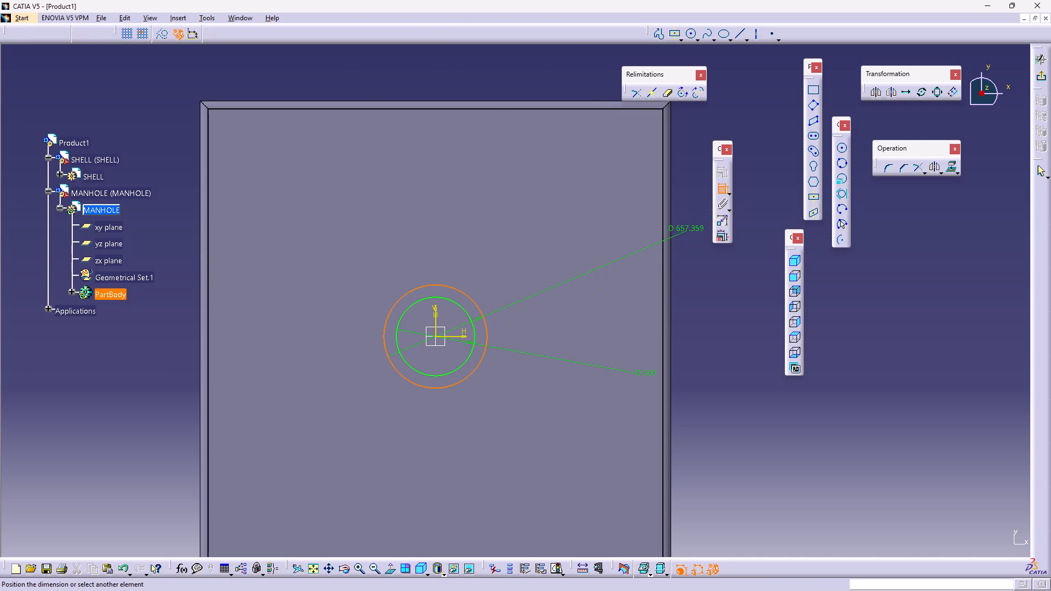
click(692, 236)
click(692, 236)
double_click(692, 236)
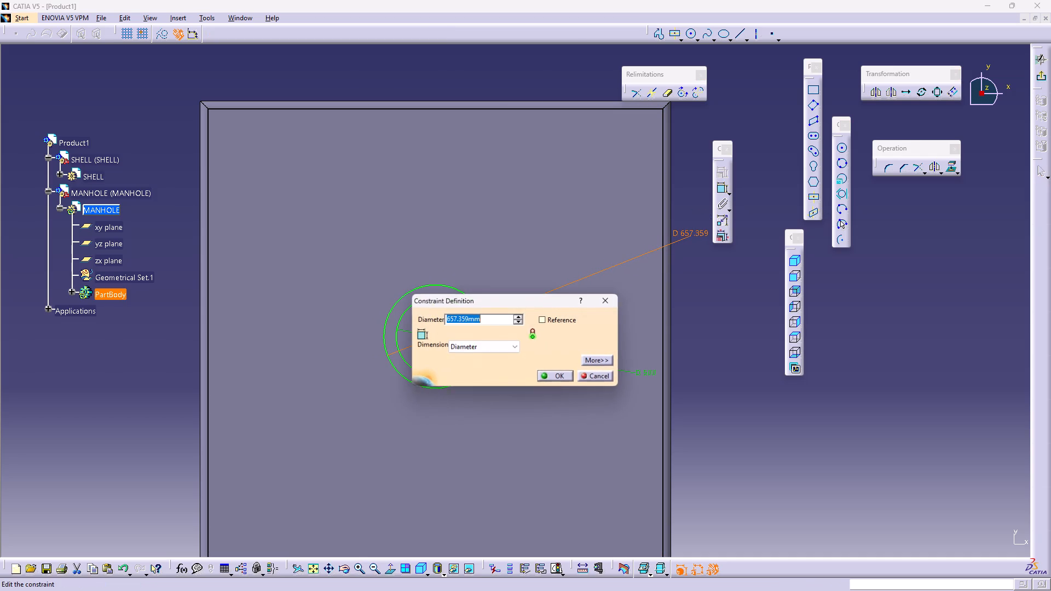
text(600)
key(Return)
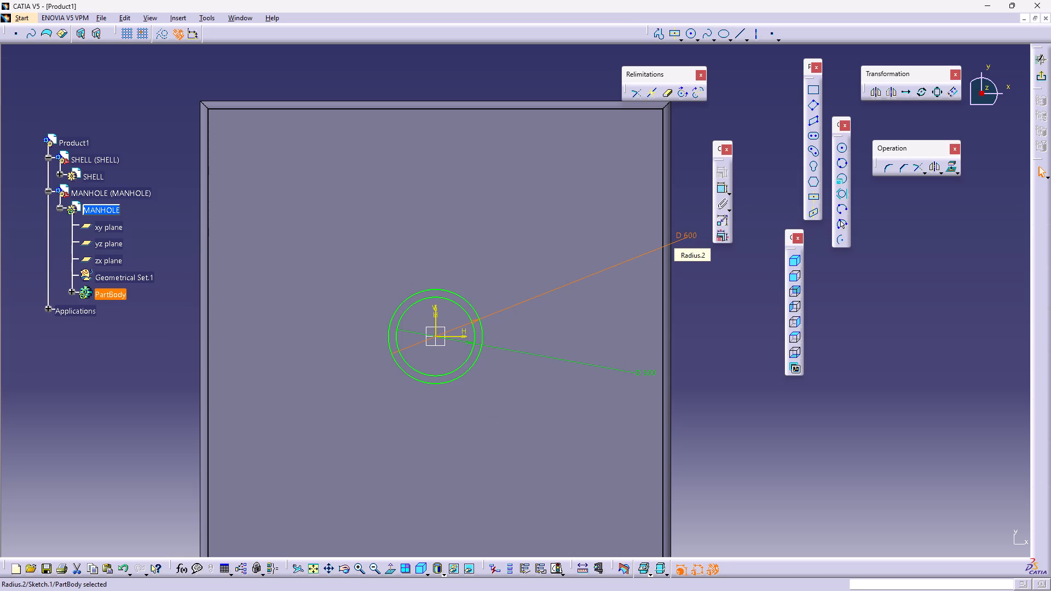
Sketch a bolt-hole circle on the vertical axis between the two manhole circles and constrain its diameter to 25 mm.
middle_drag(587, 375, 610, 282)
right_click(587, 374)
middle_drag(477, 335, 654, 291)
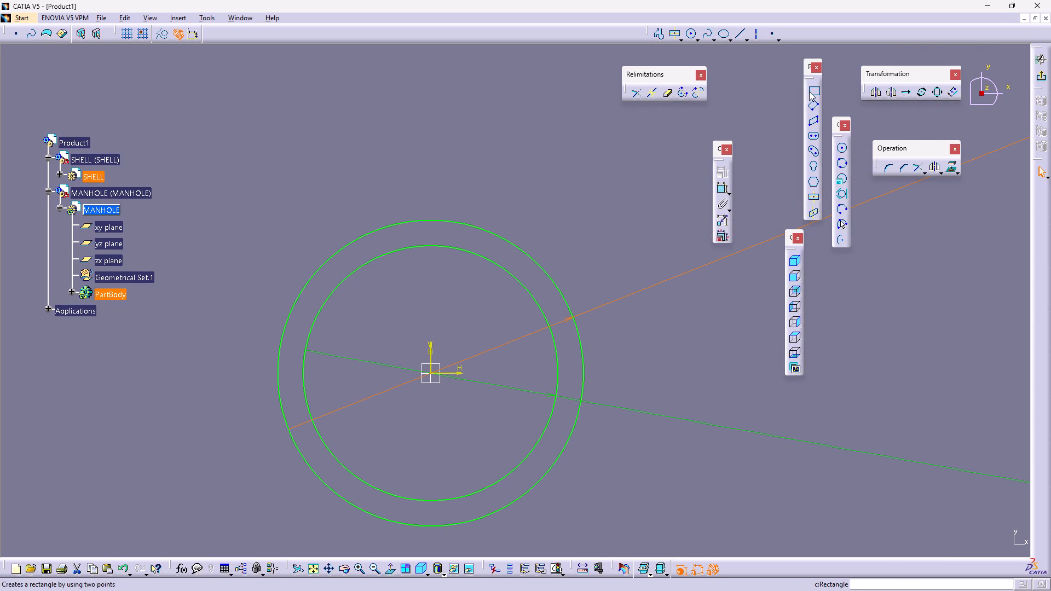
click(690, 34)
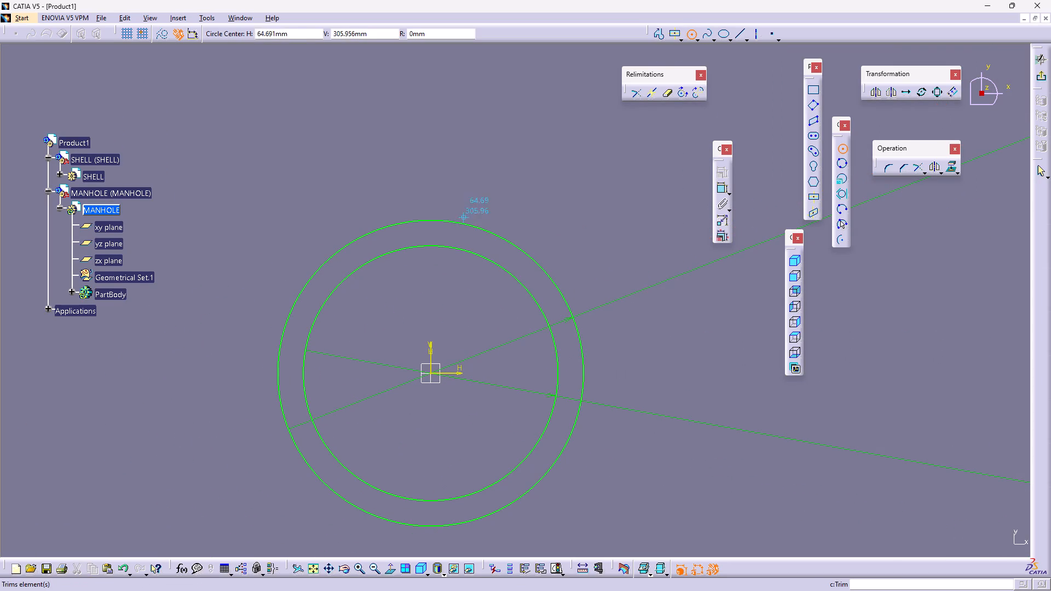
click(431, 234)
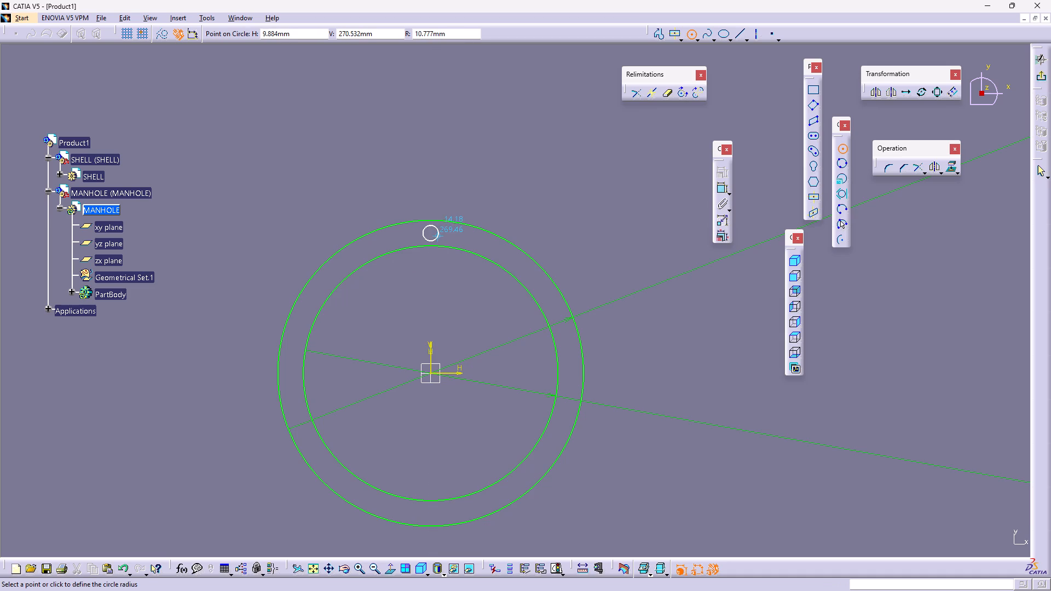
click(438, 236)
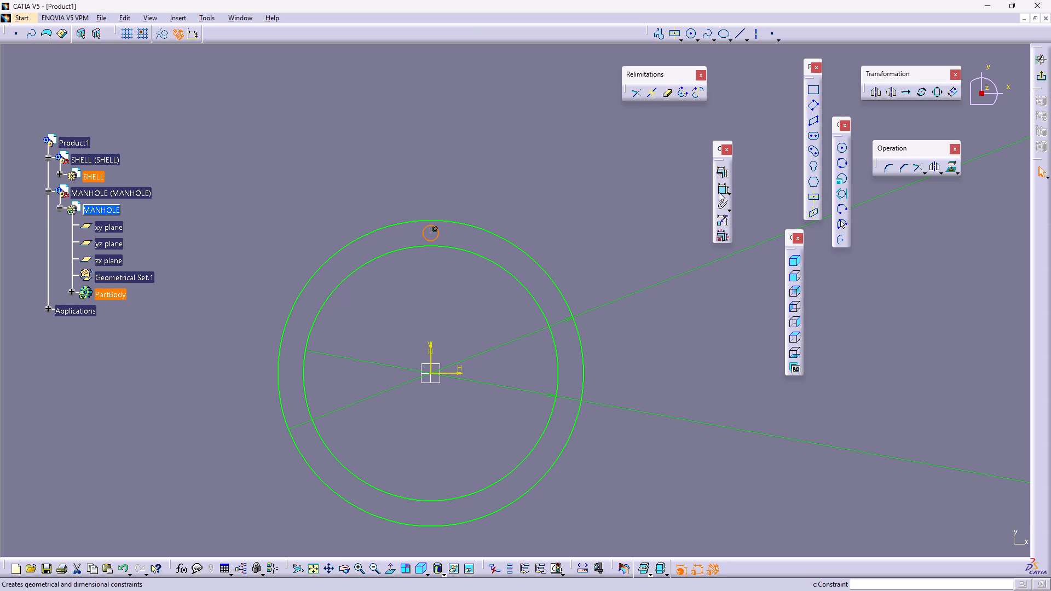
click(719, 192)
middle_drag(506, 243, 522, 334)
right_click(506, 243)
click(172, 263)
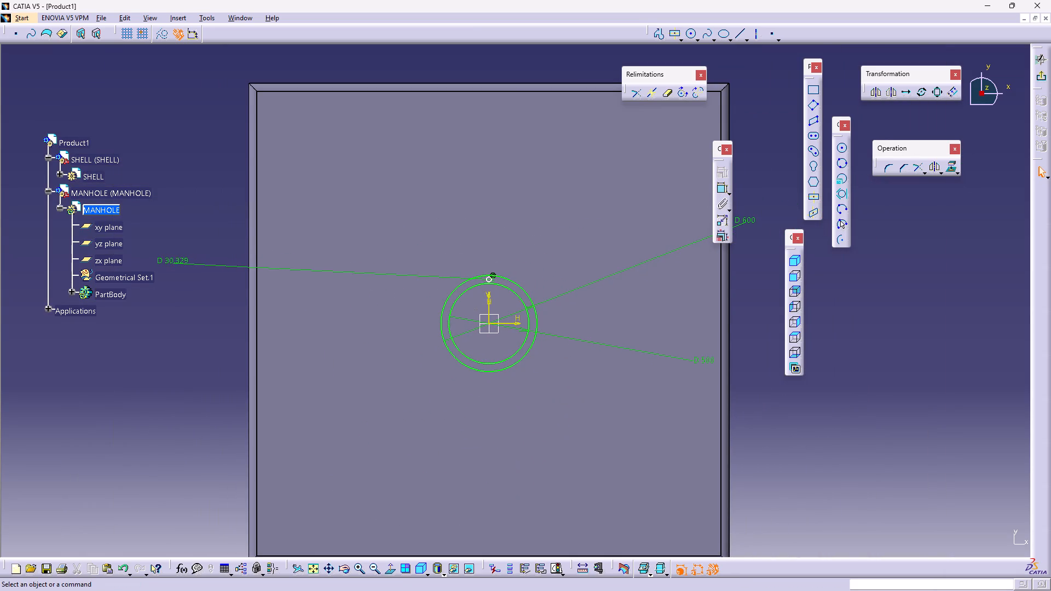
double_click(172, 263)
key(2)
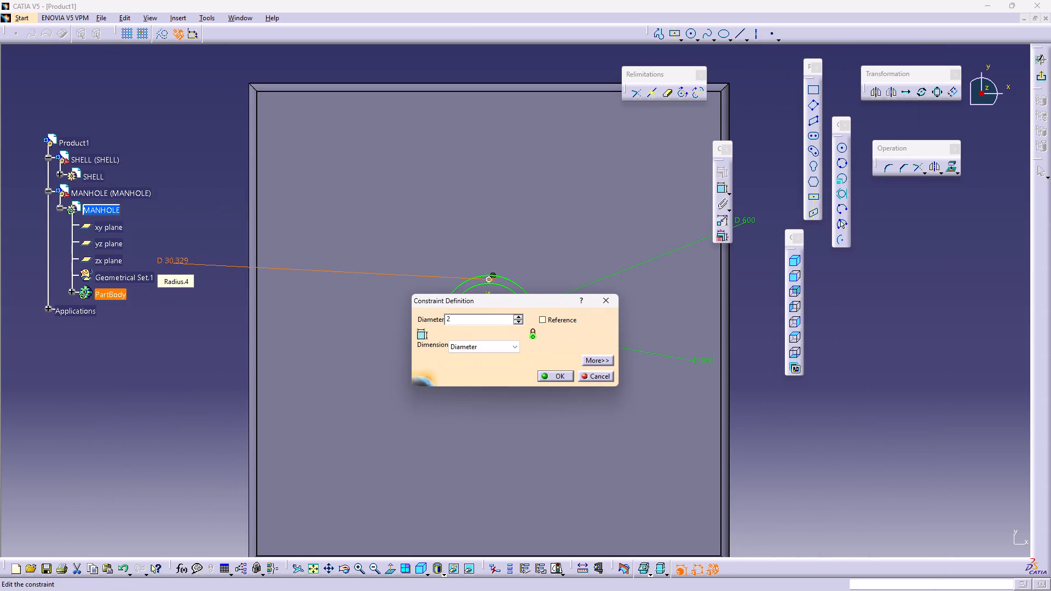
key(5)
key(Return)
Constrain the distance from the bolt-hole's centre to the outer circle to 25 mm.
middle_drag(498, 320, 519, 172)
right_click(498, 320)
middle_drag(510, 177, 590, 194)
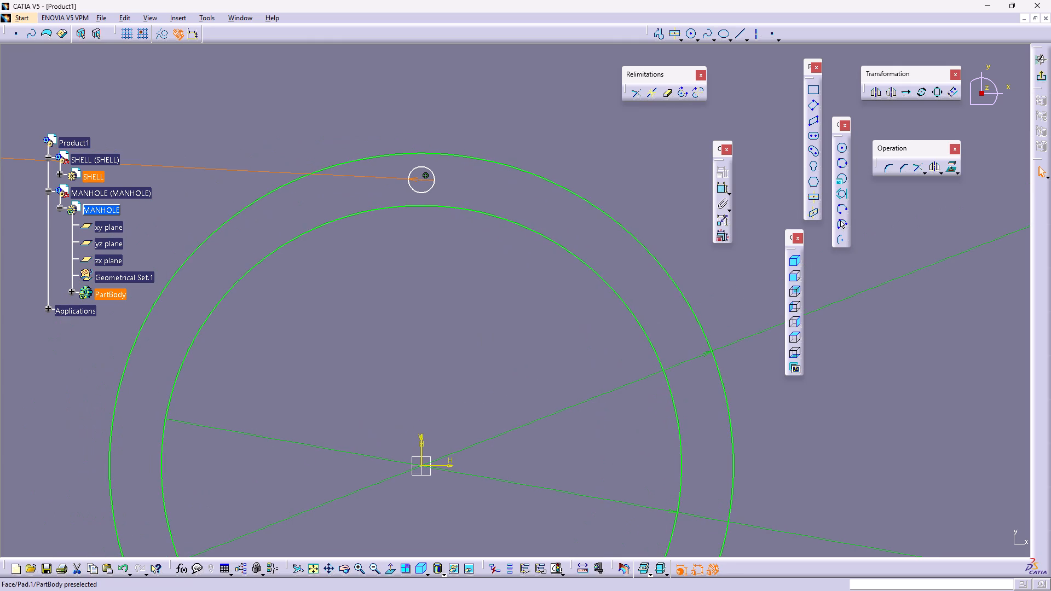
click(723, 188)
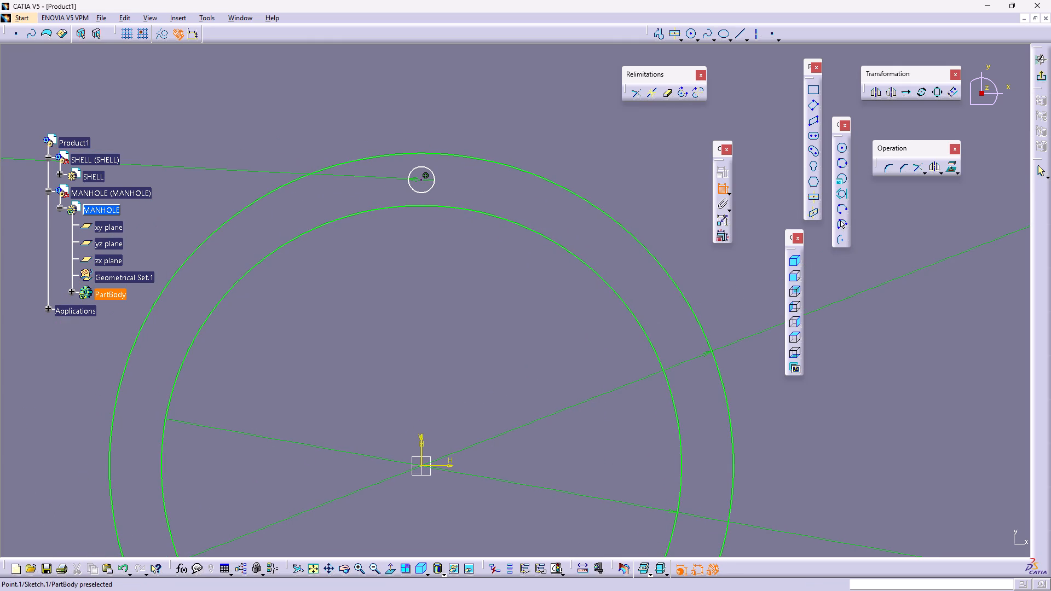
click(420, 180)
click(440, 154)
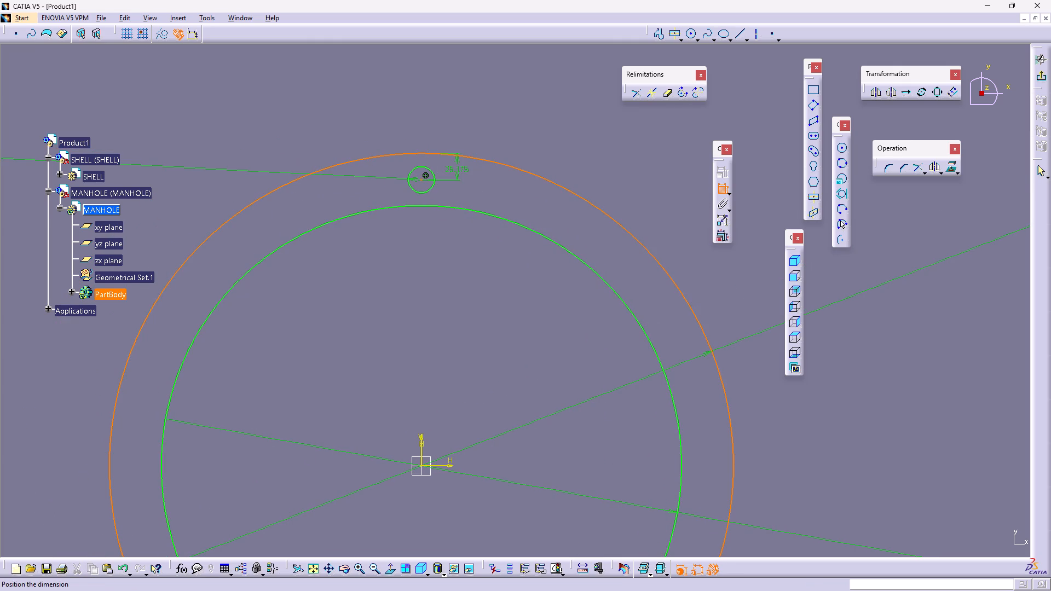
click(458, 171)
double_click(458, 171)
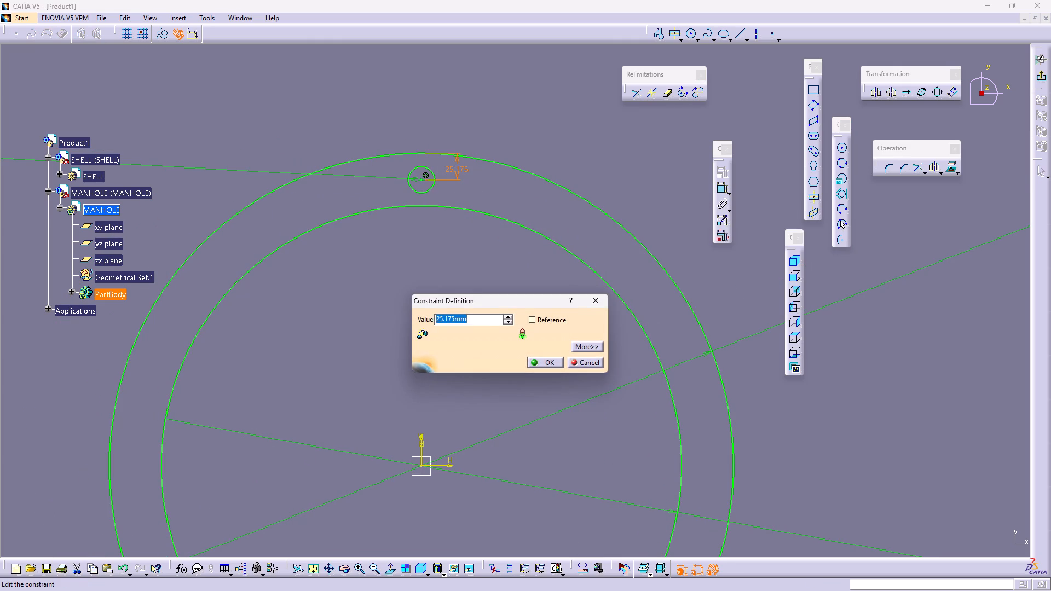
text(25)
key(Return)
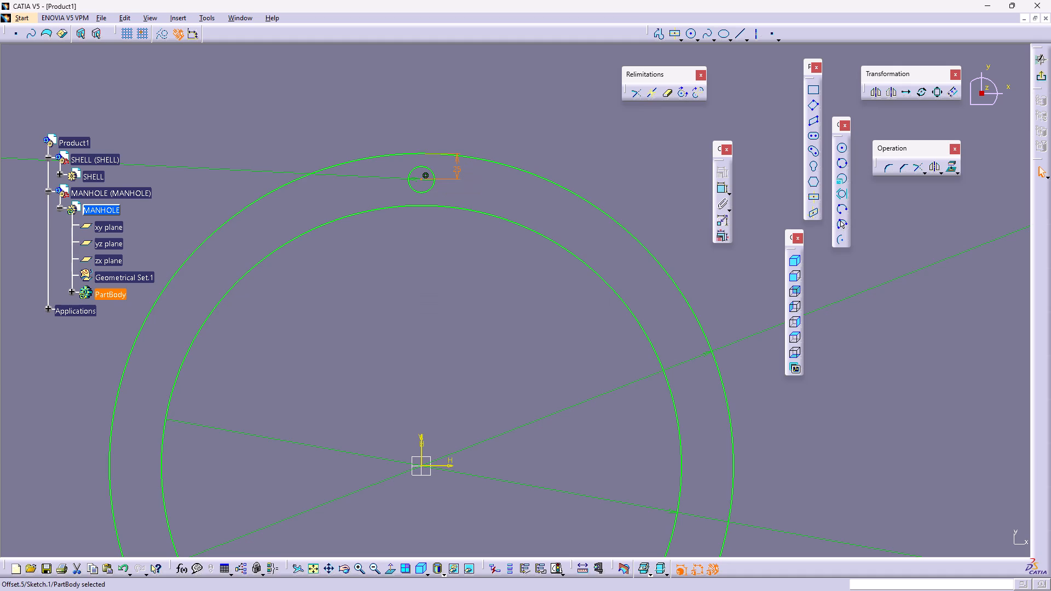
click(423, 177)
click(431, 205)
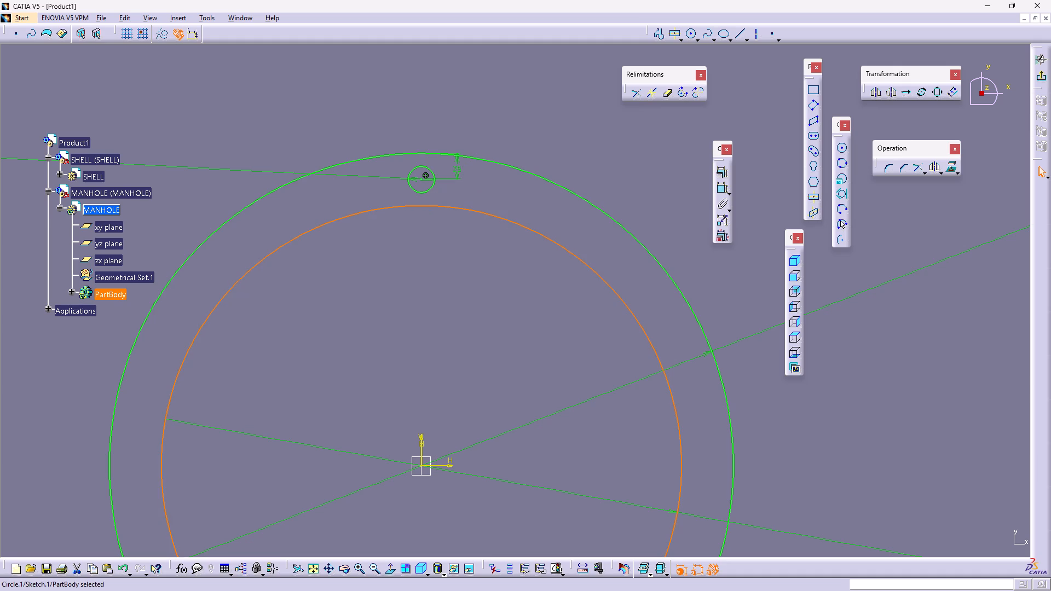
click(483, 199)
Rotate-duplicate the bolt-hole circle about the origin with 17 instances at 20 degrees, keeping the original, and exit the sketch.
middle_drag(512, 208, 578, 246)
right_click(556, 138)
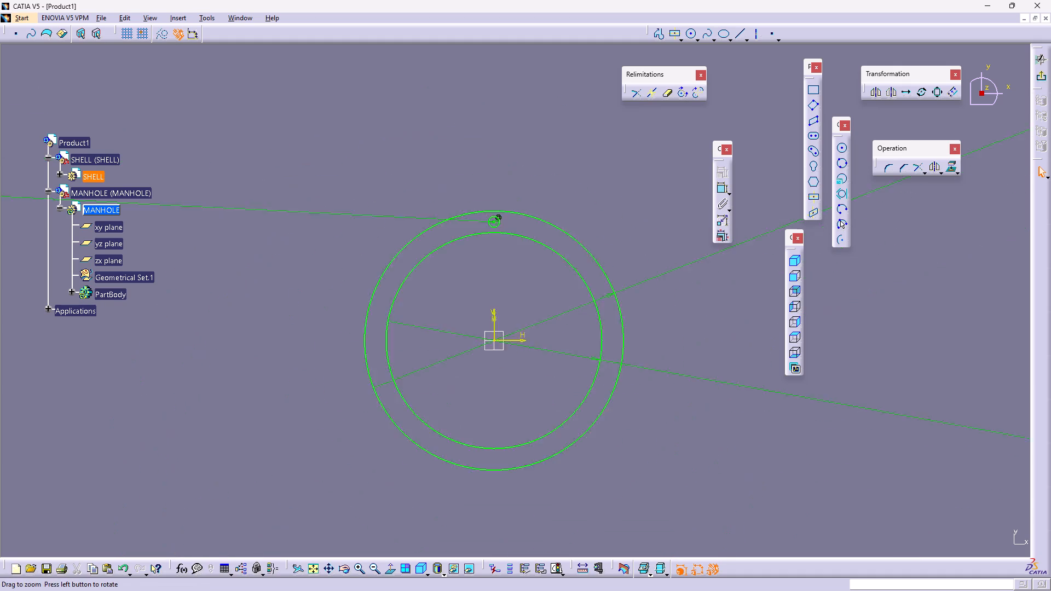
middle_drag(578, 246, 579, 277)
middle_drag(573, 249, 575, 121)
right_click(572, 214)
middle_drag(569, 128, 592, 223)
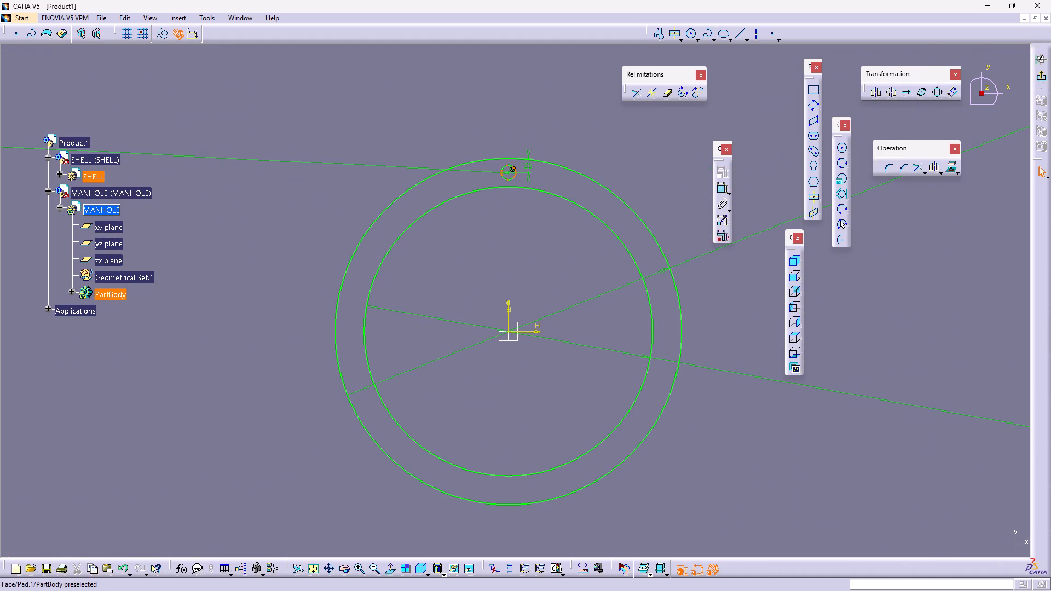
click(511, 176)
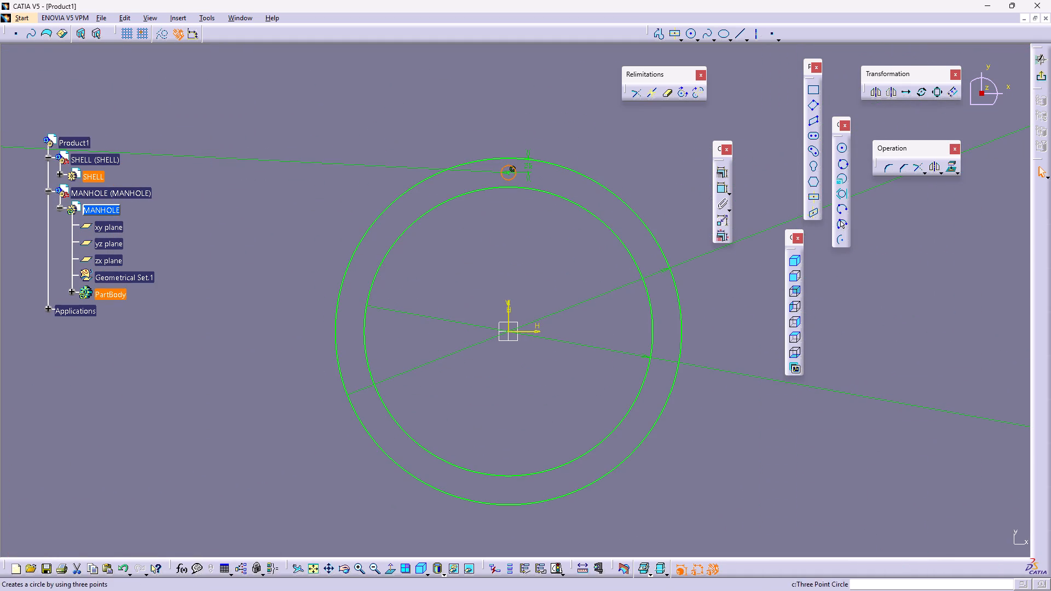
click(918, 91)
text(17)
key(Return)
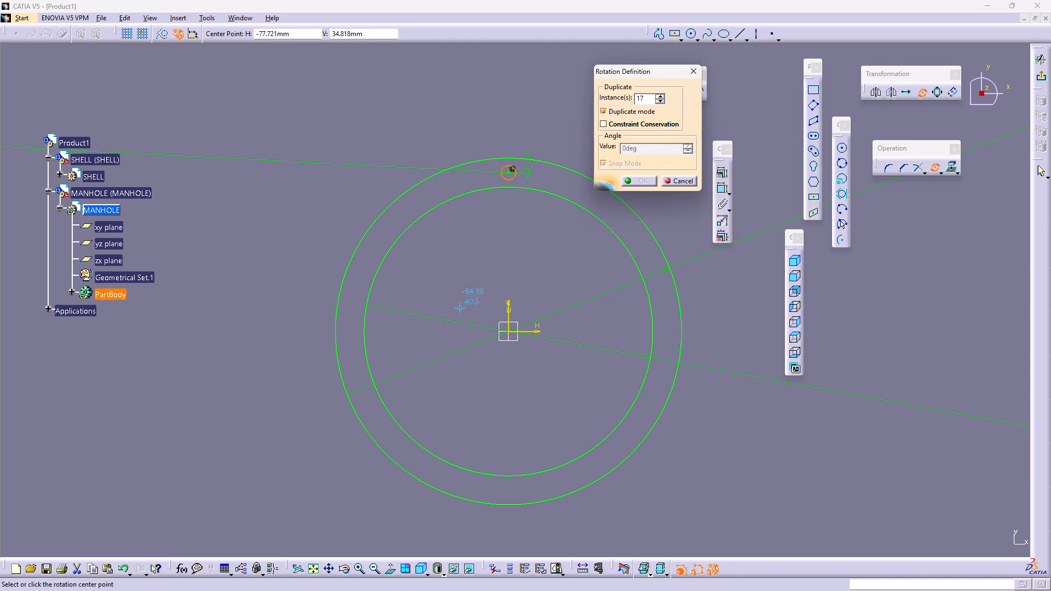
click(507, 333)
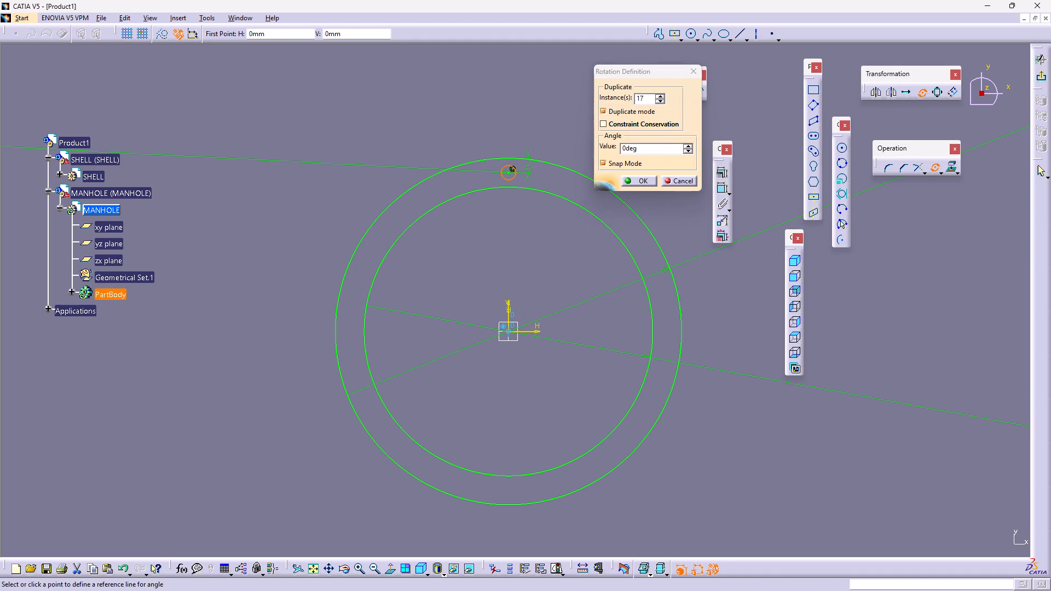
click(509, 172)
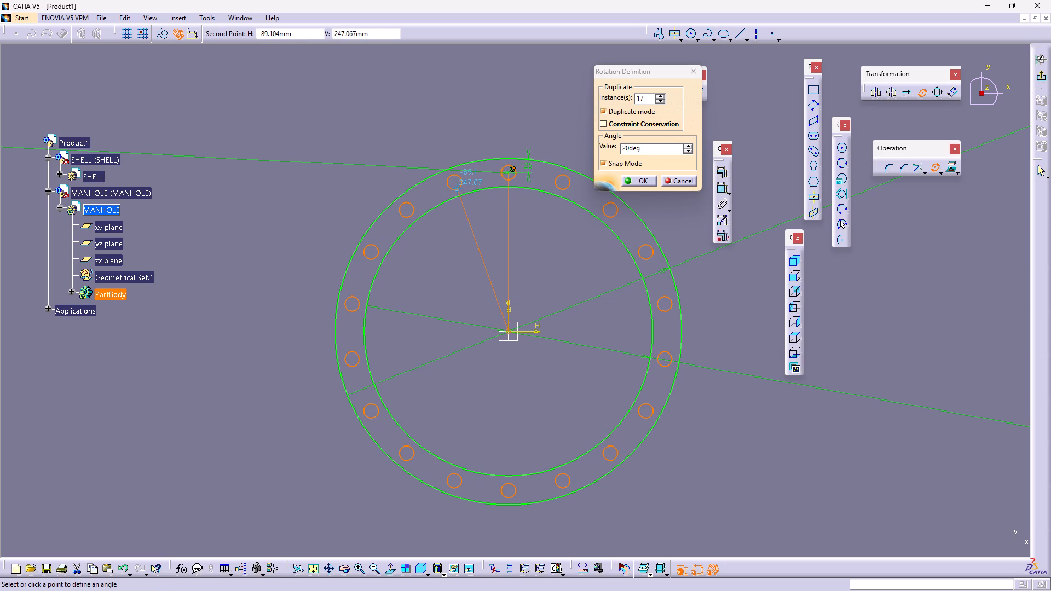
click(458, 187)
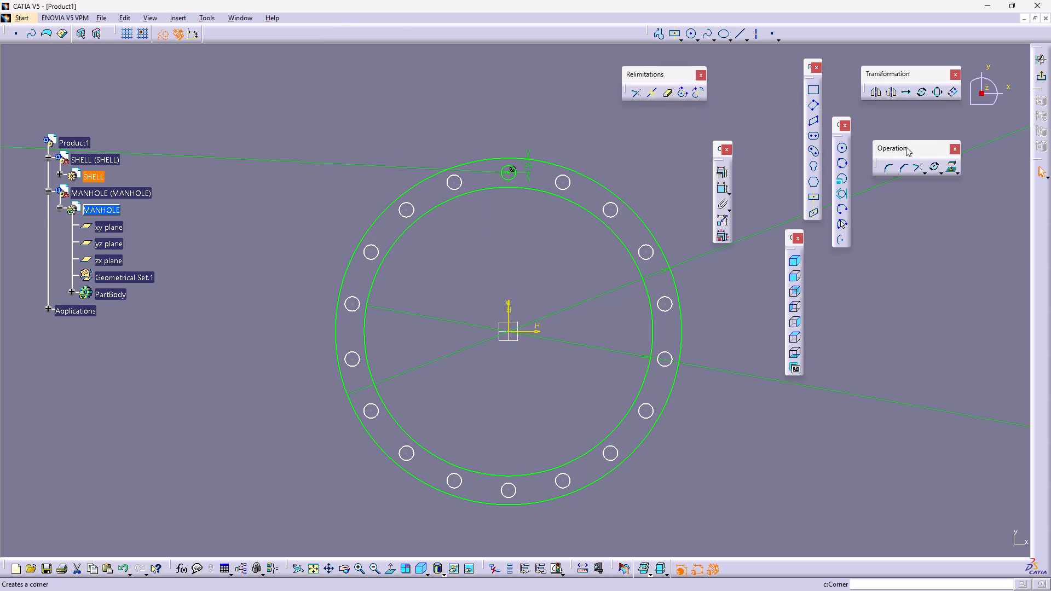
click(1034, 76)
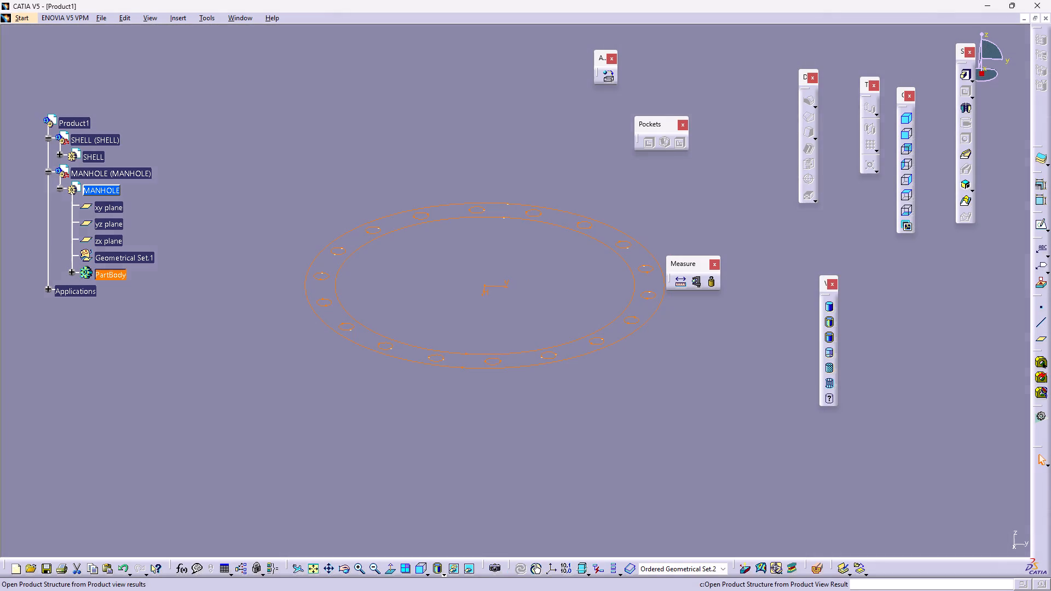
Detach the set of pad tools so that it floats over the modelling area.
middle_drag(593, 370, 691, 396)
right_click(680, 288)
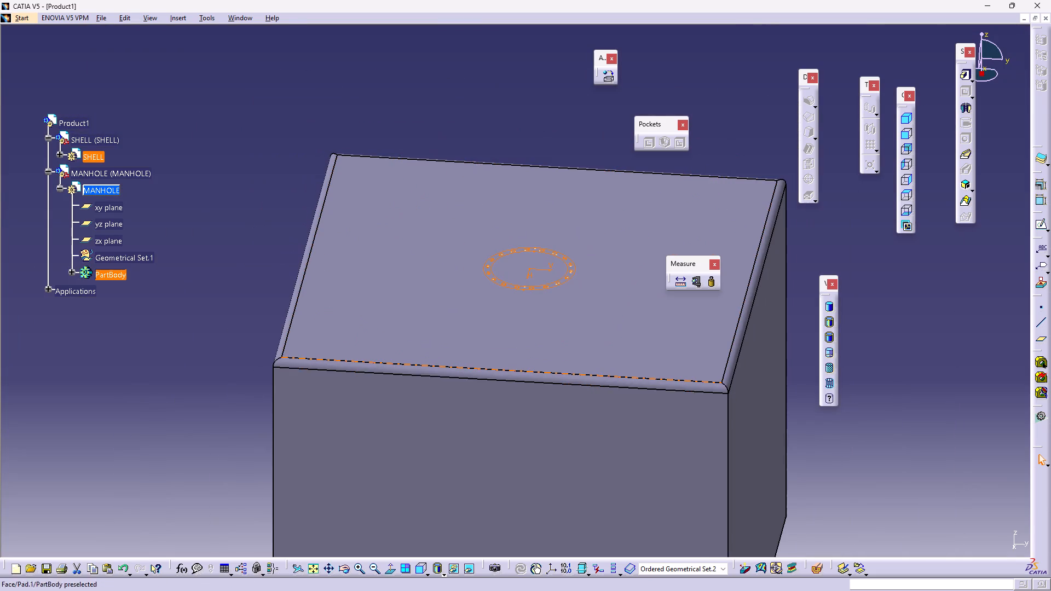
middle_drag(618, 376, 551, 303)
right_drag(607, 374, 570, 357)
right_click(563, 356)
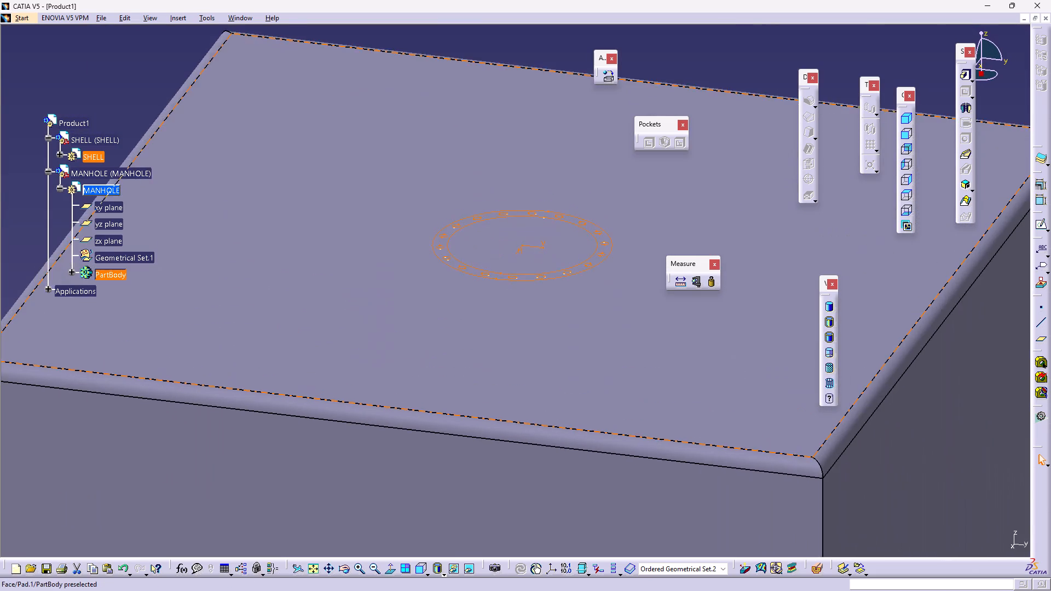
middle_drag(564, 322, 567, 381)
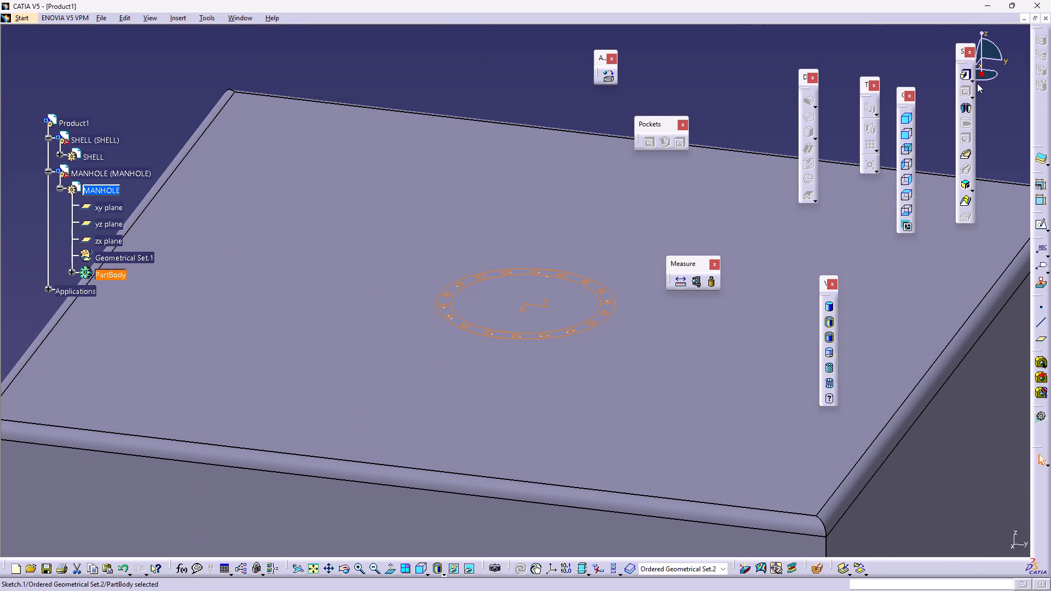
click(973, 82)
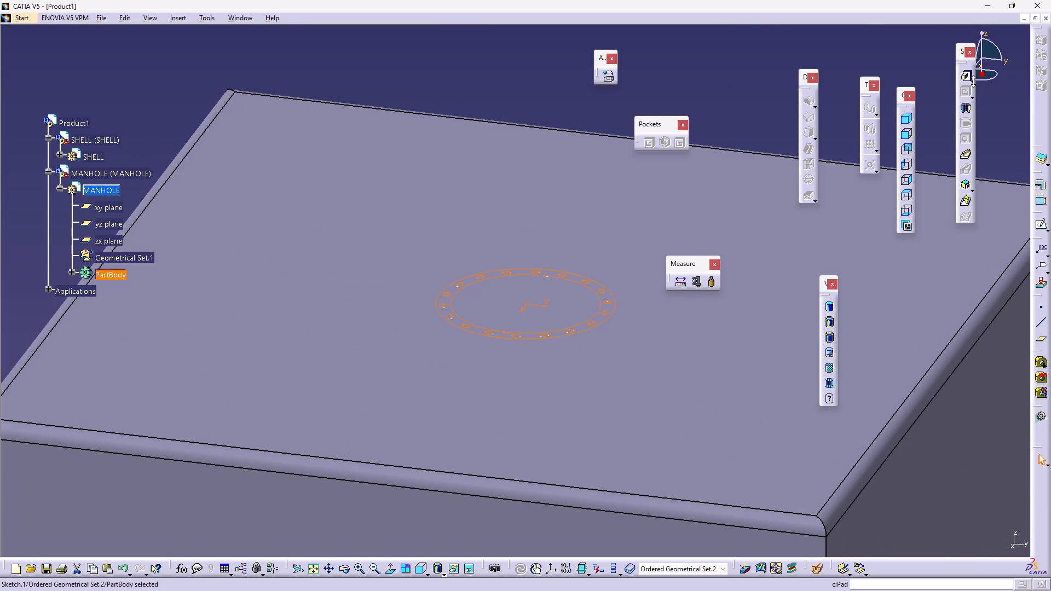
click(973, 80)
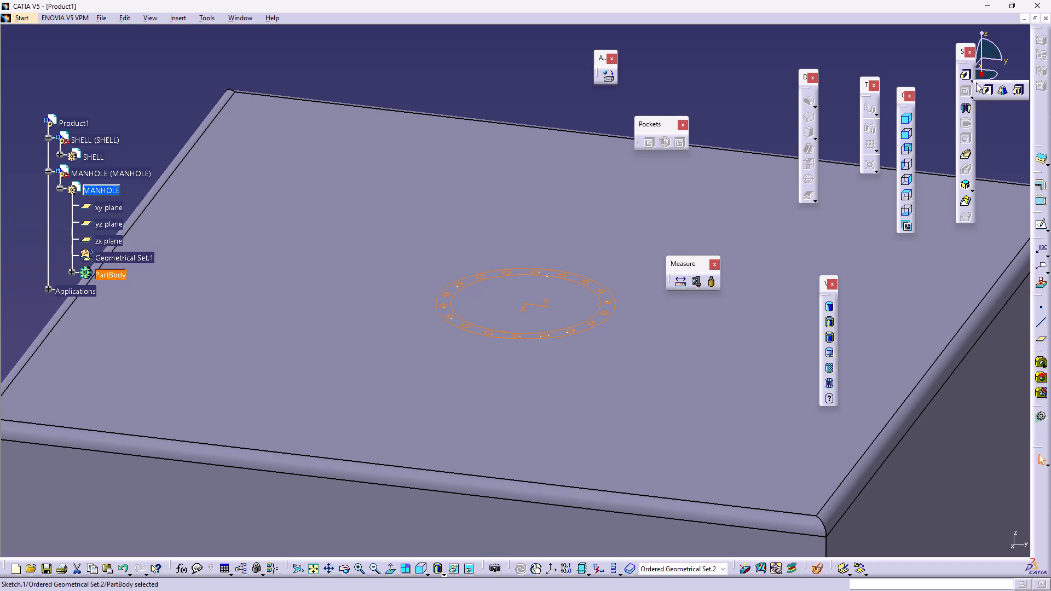
drag(976, 83, 661, 90)
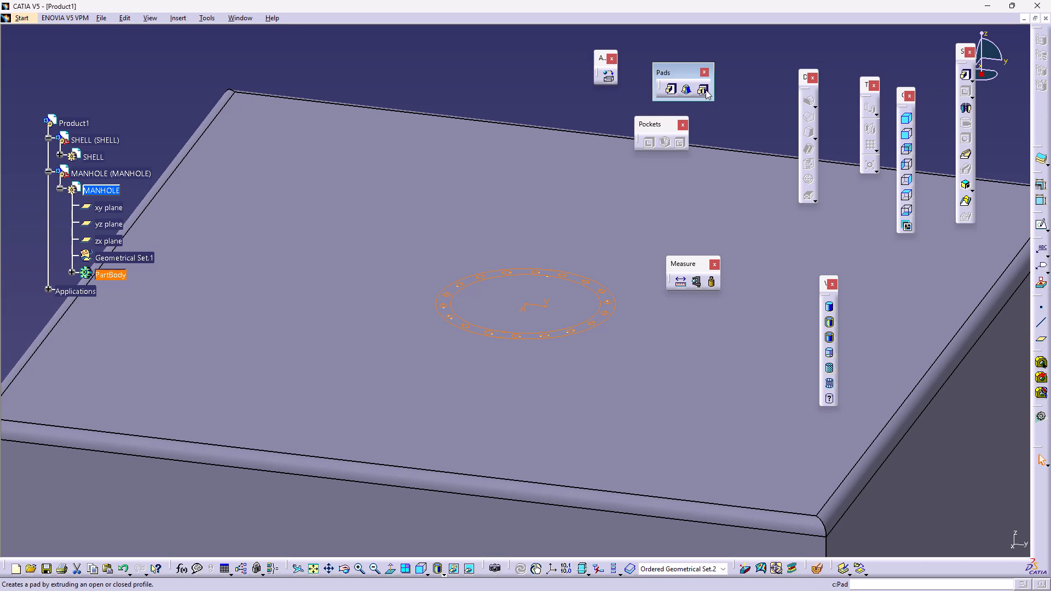
Start a Multi-Pad on the manhole flange sketch and expand its definition to include the second limit and direction options.
click(706, 90)
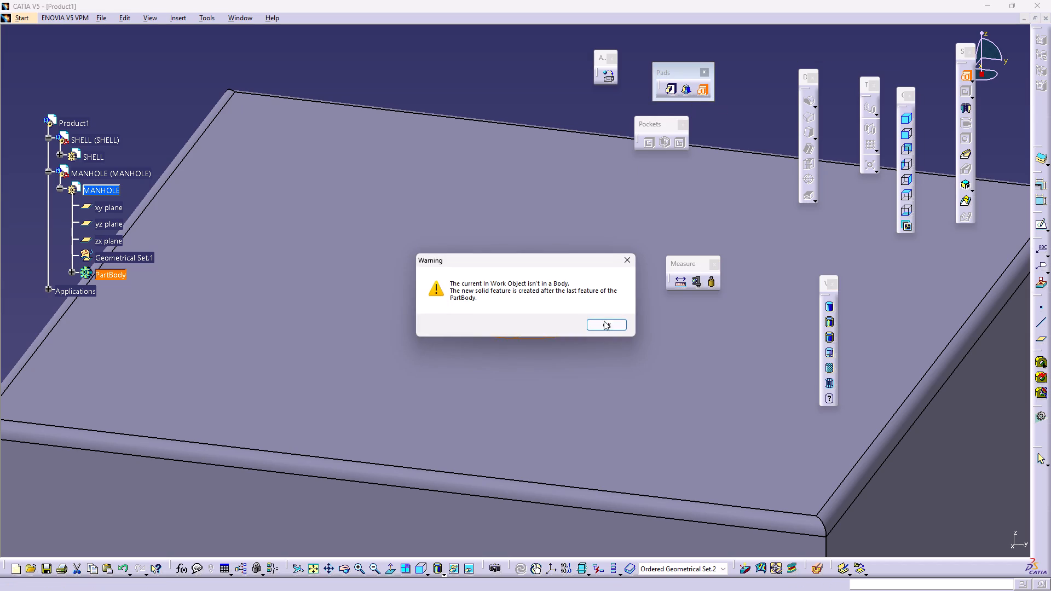
click(605, 323)
middle_drag(581, 340, 582, 219)
right_drag(581, 304, 578, 297)
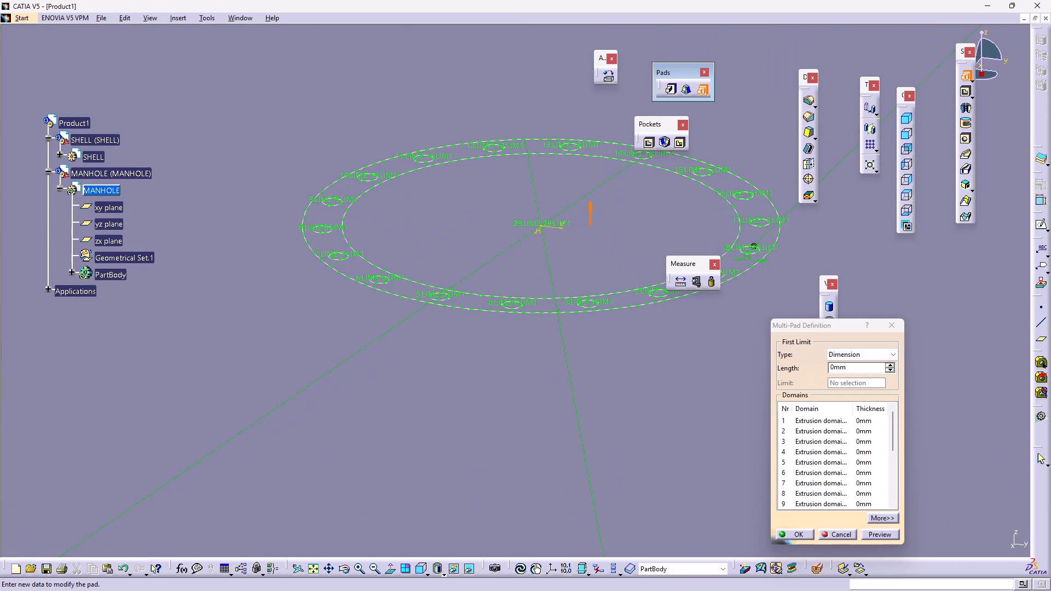
middle_drag(582, 219, 582, 218)
middle_drag(577, 228, 499, 364)
right_drag(577, 231, 499, 364)
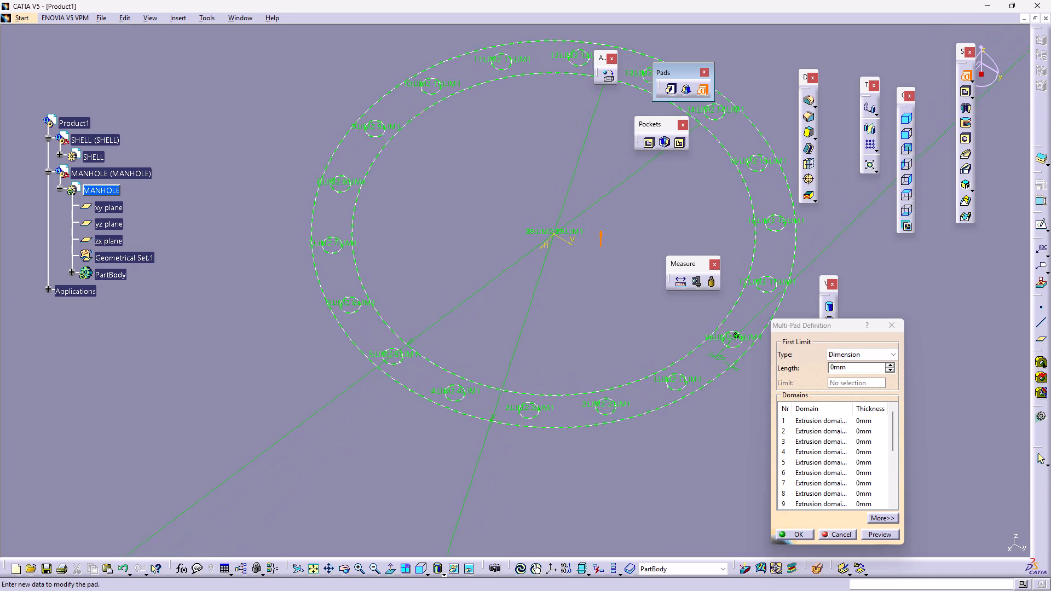
right_drag(499, 364, 509, 366)
middle_drag(499, 364, 510, 366)
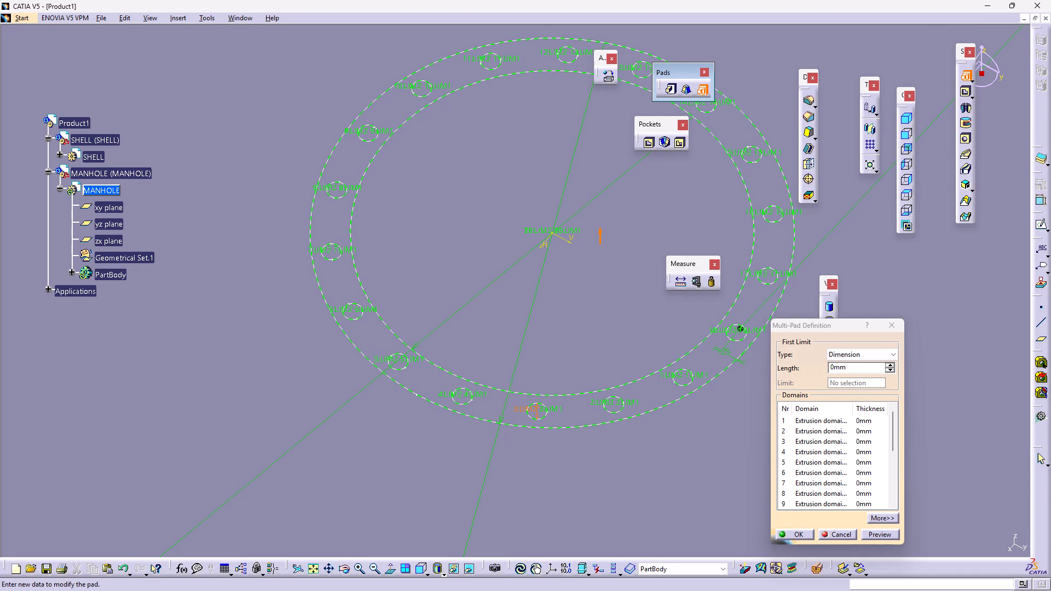
scroll(532, 410, down, 4)
scroll(532, 410, up, 4)
middle_drag(573, 335, 570, 335)
right_drag(573, 335, 570, 335)
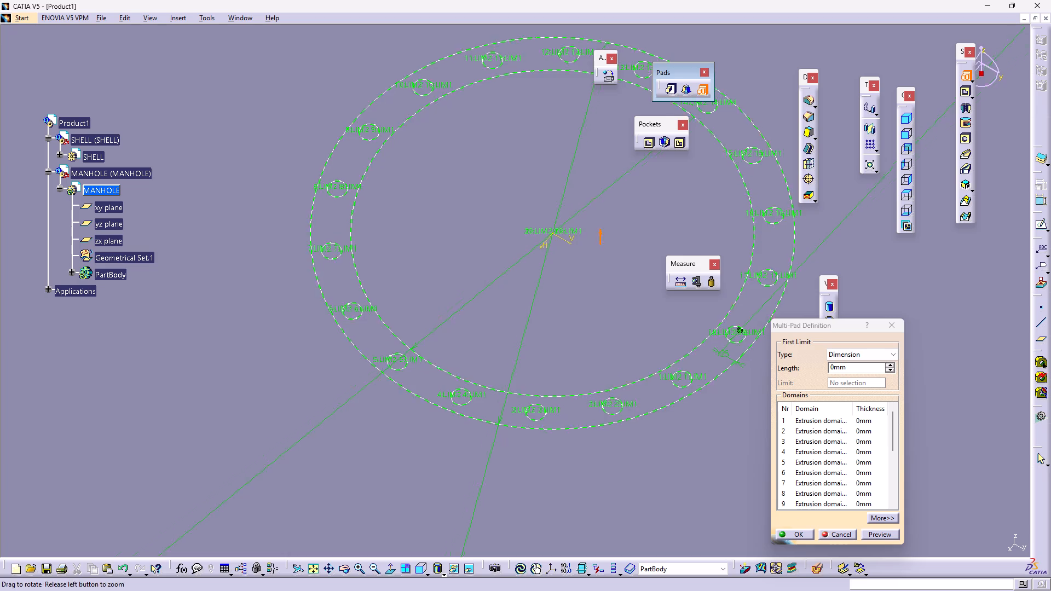
middle_drag(570, 335, 625, 112)
right_drag(570, 335, 625, 112)
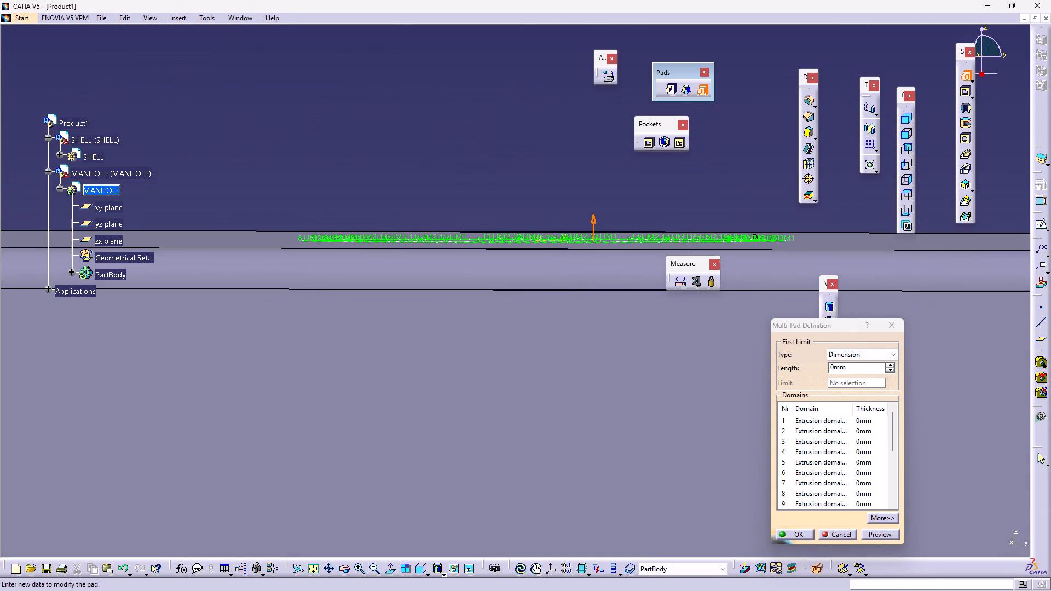
right_drag(625, 112, 601, 184)
middle_drag(625, 112, 601, 184)
drag(863, 329, 873, 314)
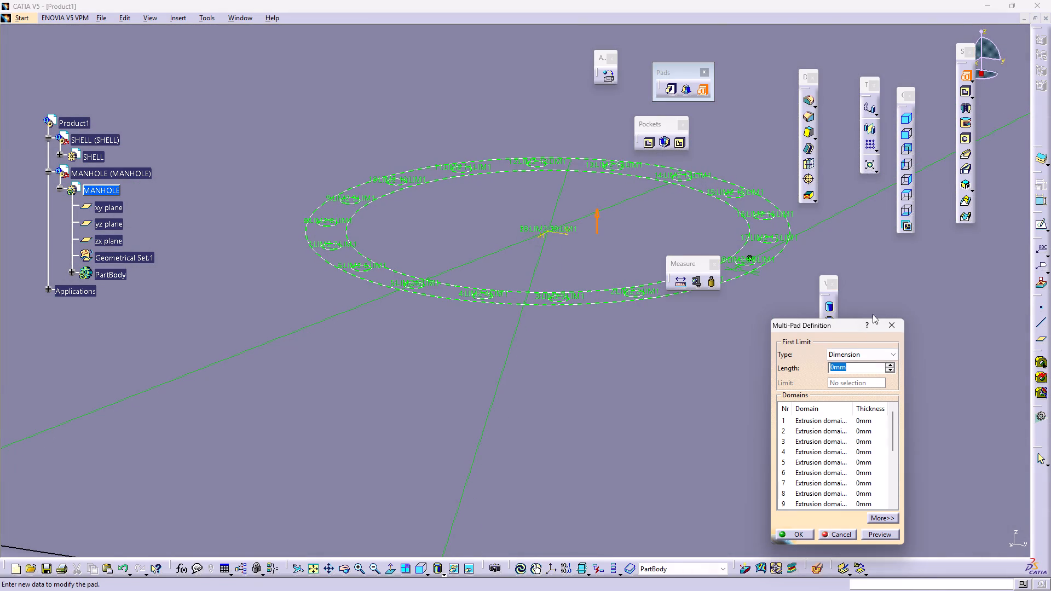
drag(873, 314, 890, 285)
drag(817, 329, 913, 258)
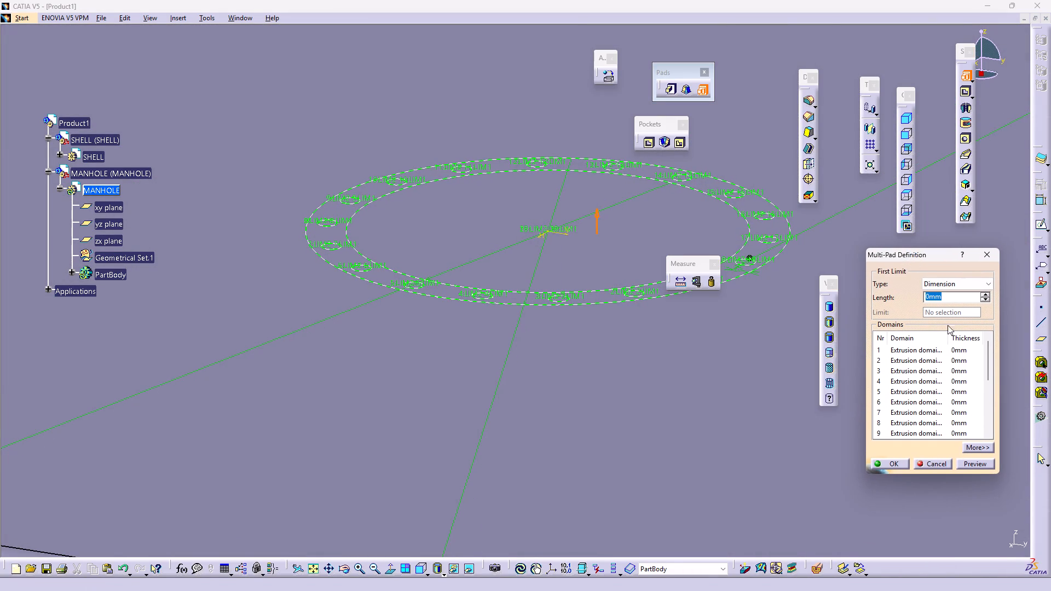
click(971, 448)
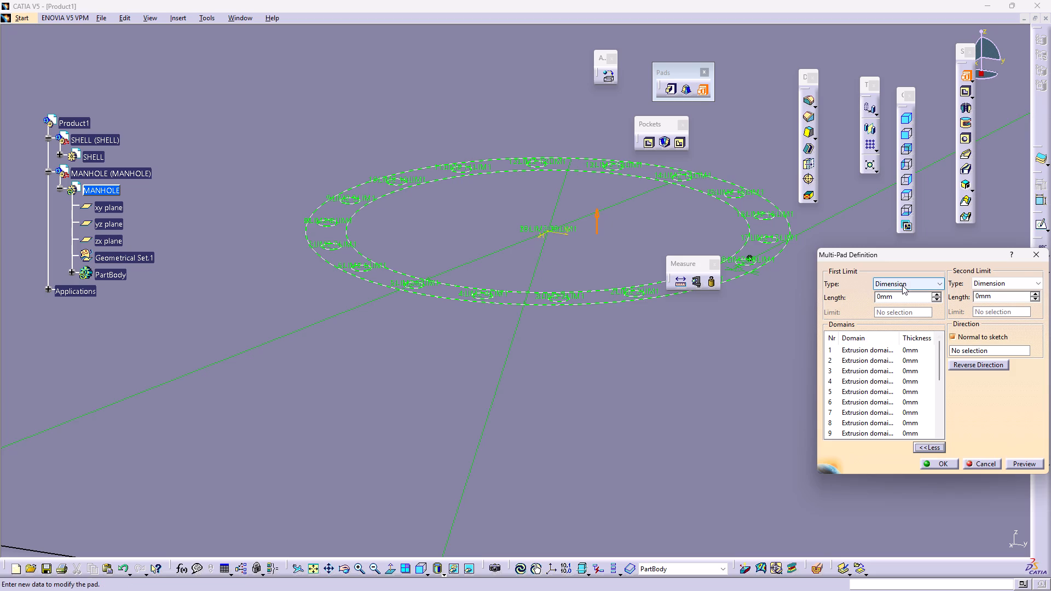
Examine the multi-pad's extrusion domains to identify which sketch profile each one covers, ending on domain 20.
click(874, 352)
click(874, 352)
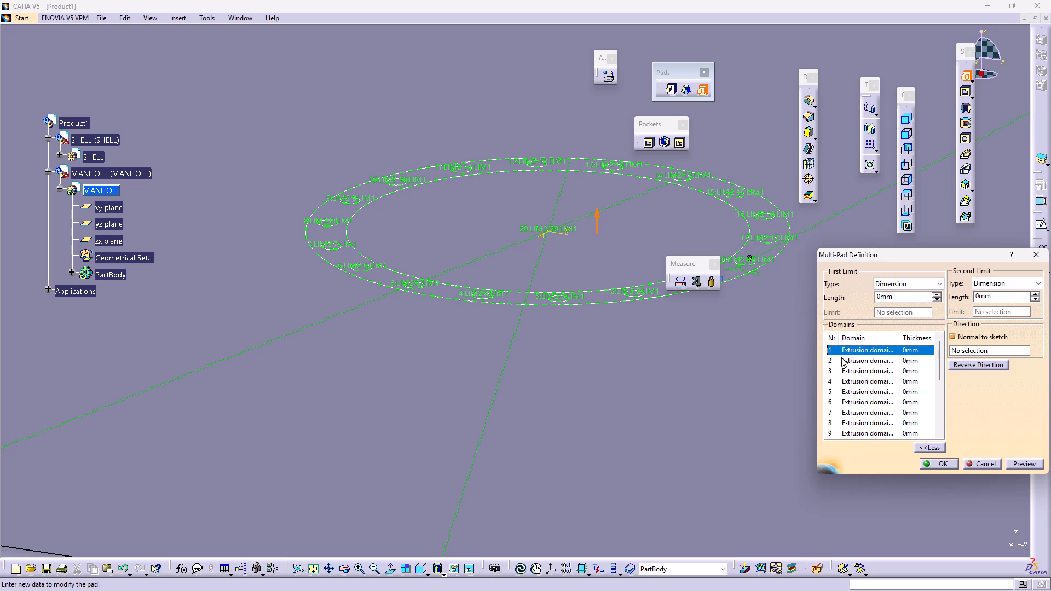
middle_drag(715, 384, 540, 414)
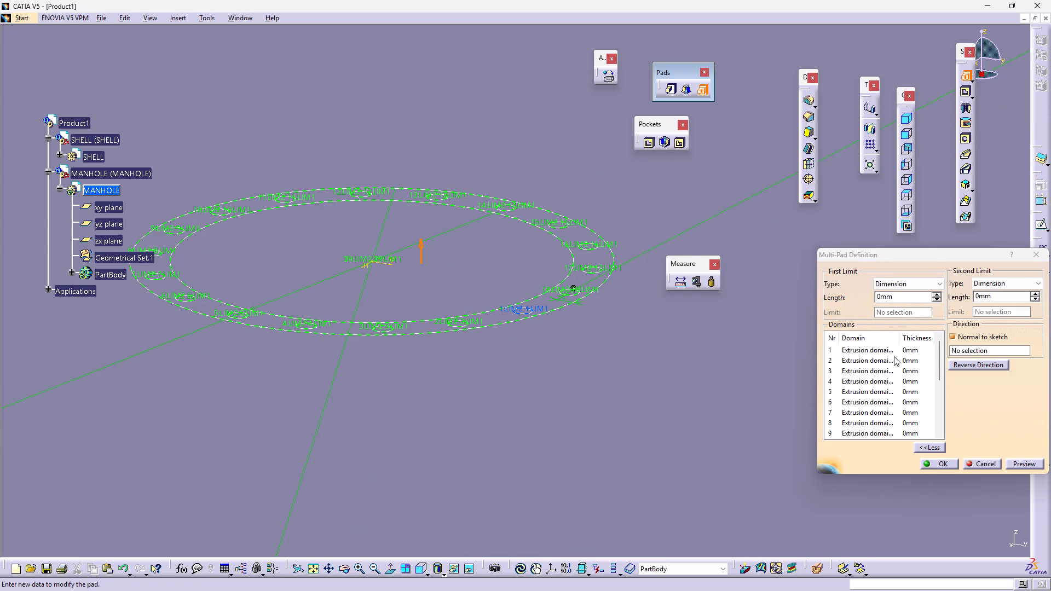
click(895, 351)
click(885, 366)
click(880, 376)
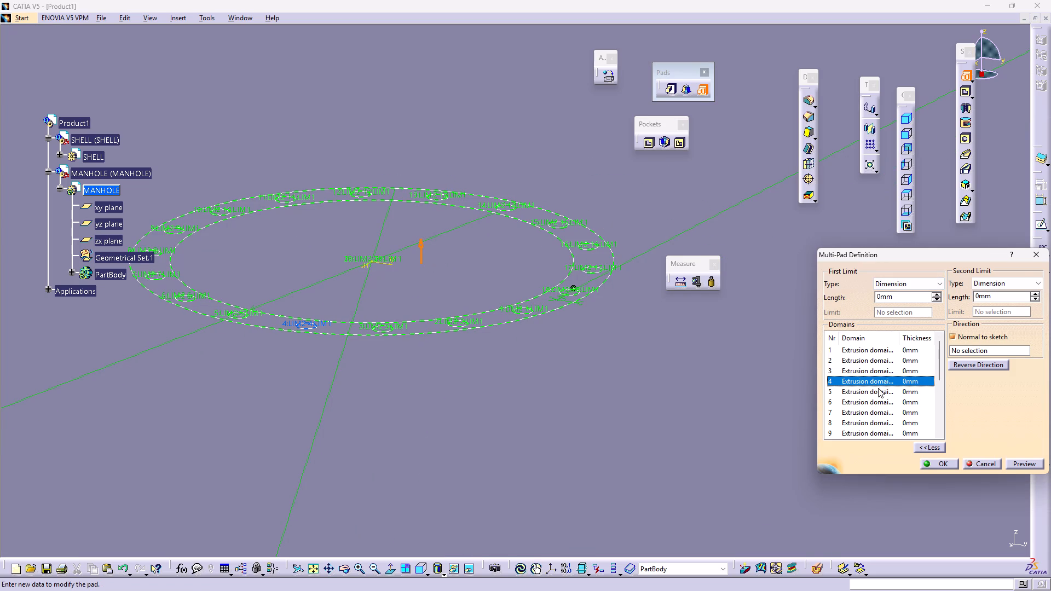
click(877, 392)
click(876, 399)
scroll(876, 400, down, 4)
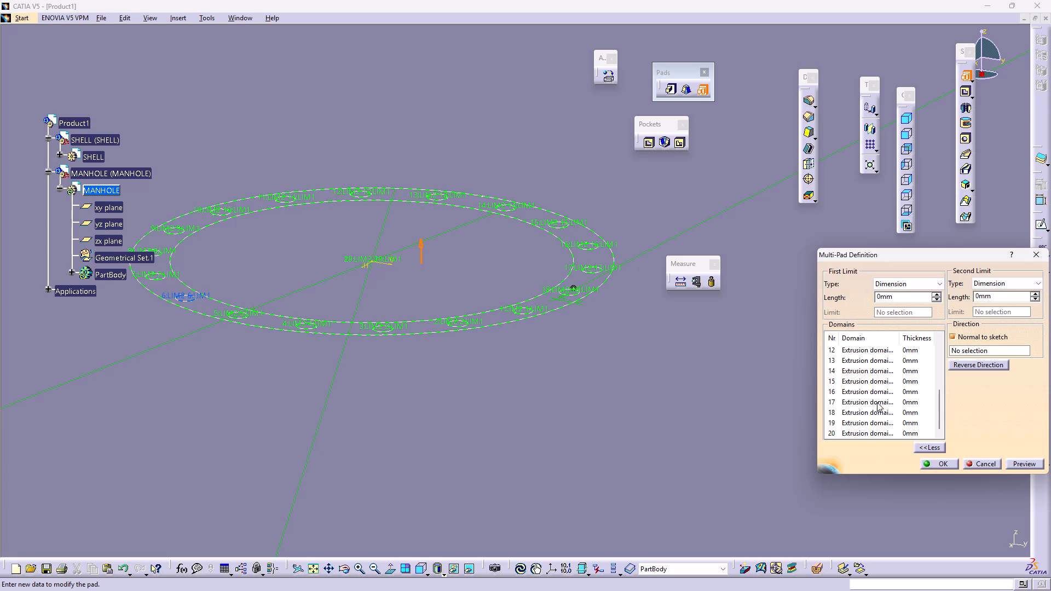
scroll(876, 401, down, 4)
click(877, 430)
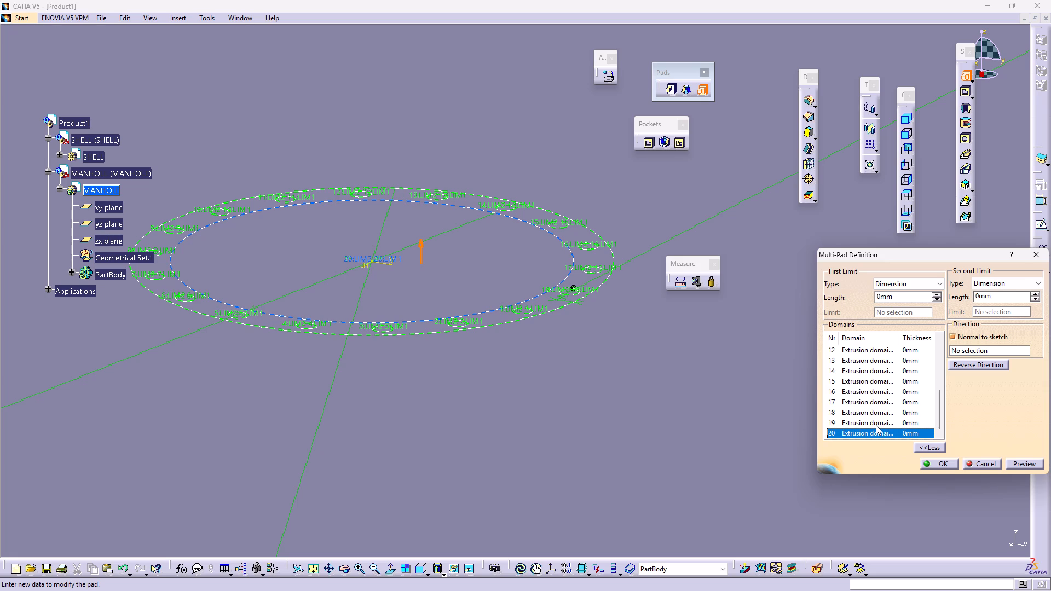
scroll(886, 364, down, 4)
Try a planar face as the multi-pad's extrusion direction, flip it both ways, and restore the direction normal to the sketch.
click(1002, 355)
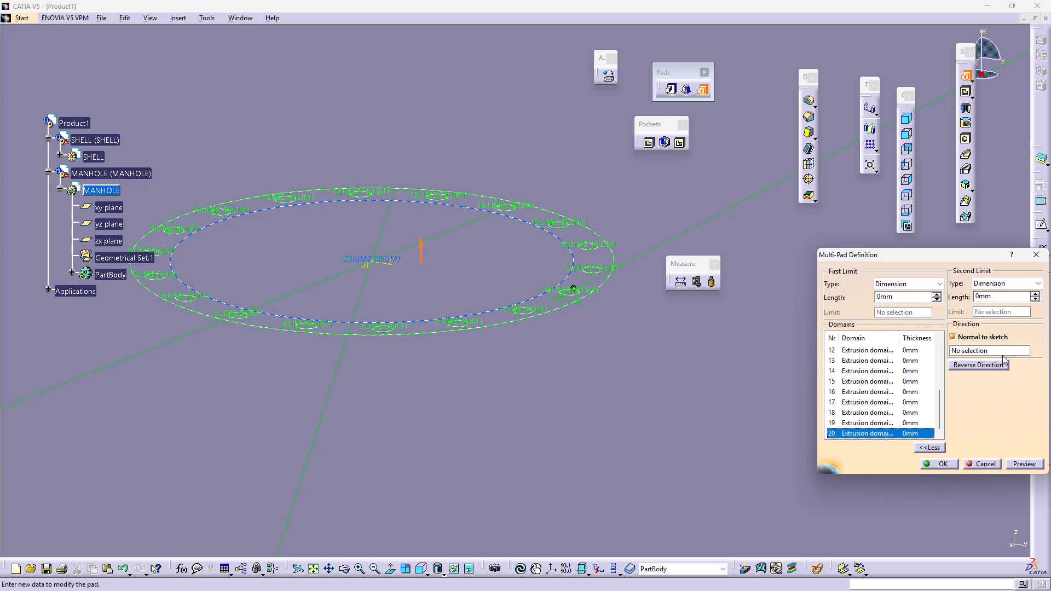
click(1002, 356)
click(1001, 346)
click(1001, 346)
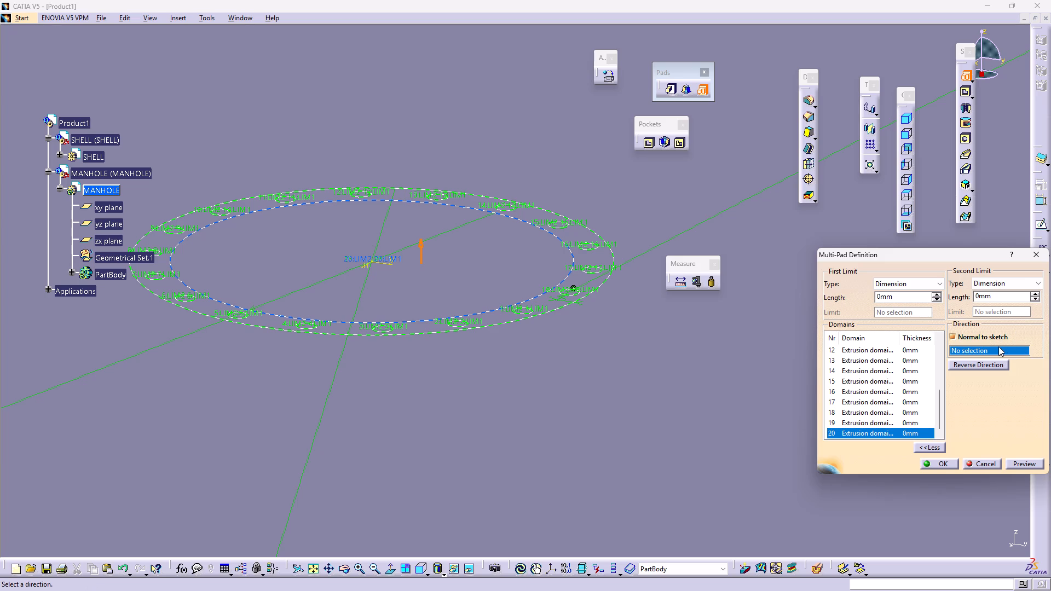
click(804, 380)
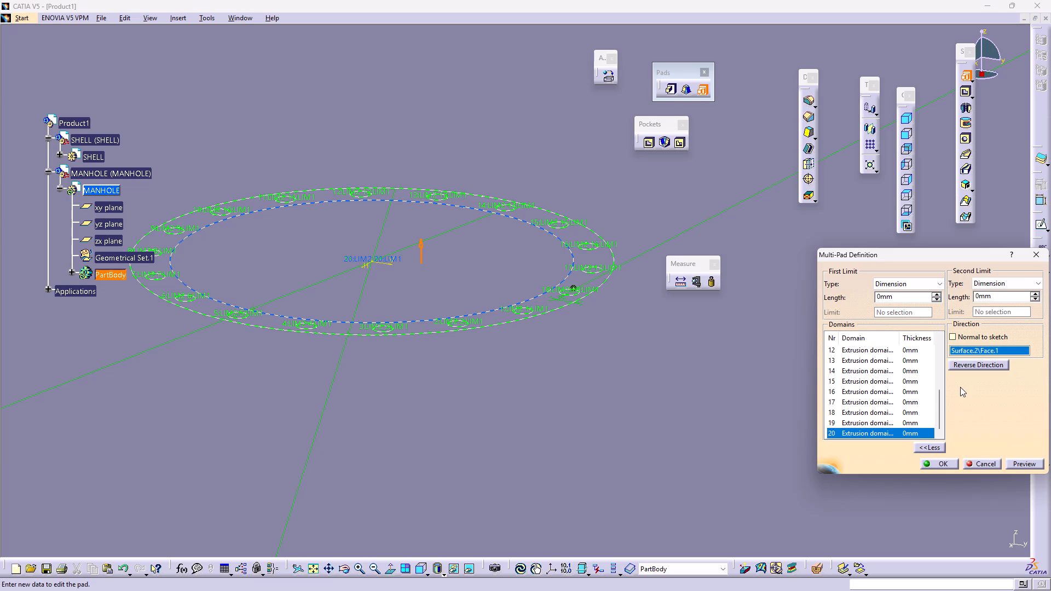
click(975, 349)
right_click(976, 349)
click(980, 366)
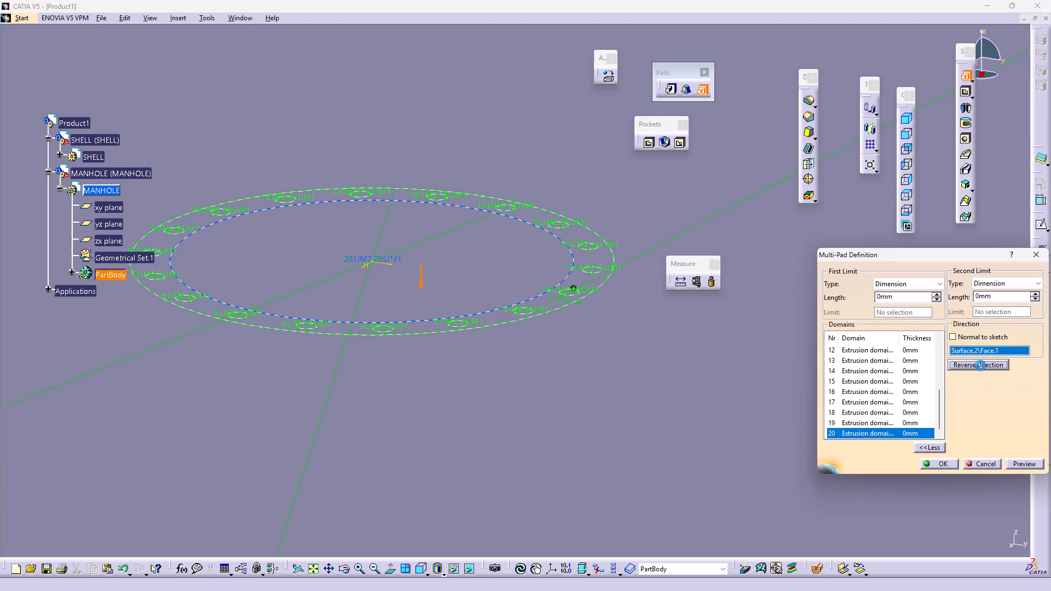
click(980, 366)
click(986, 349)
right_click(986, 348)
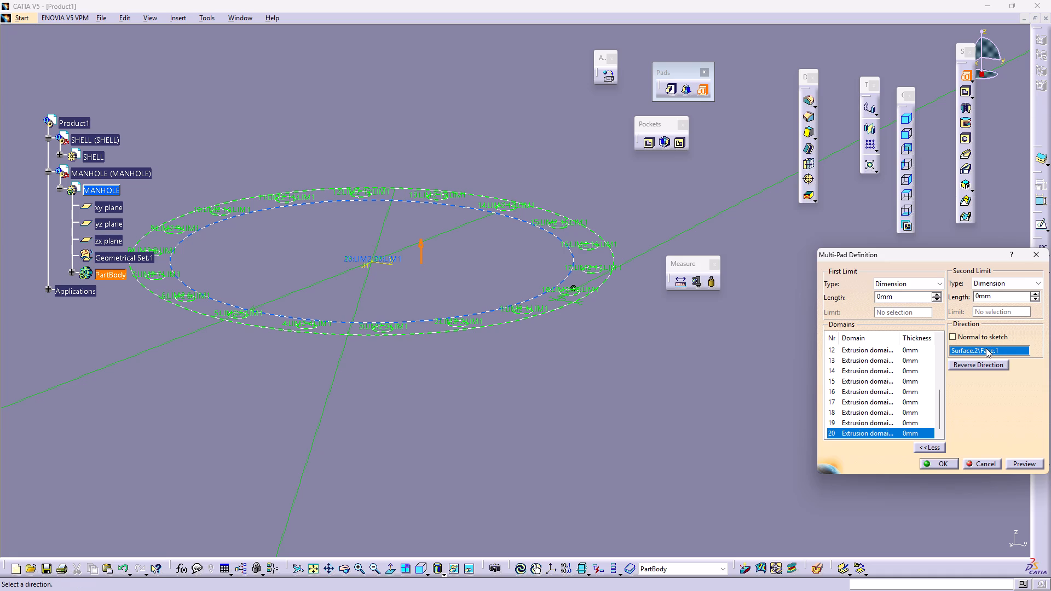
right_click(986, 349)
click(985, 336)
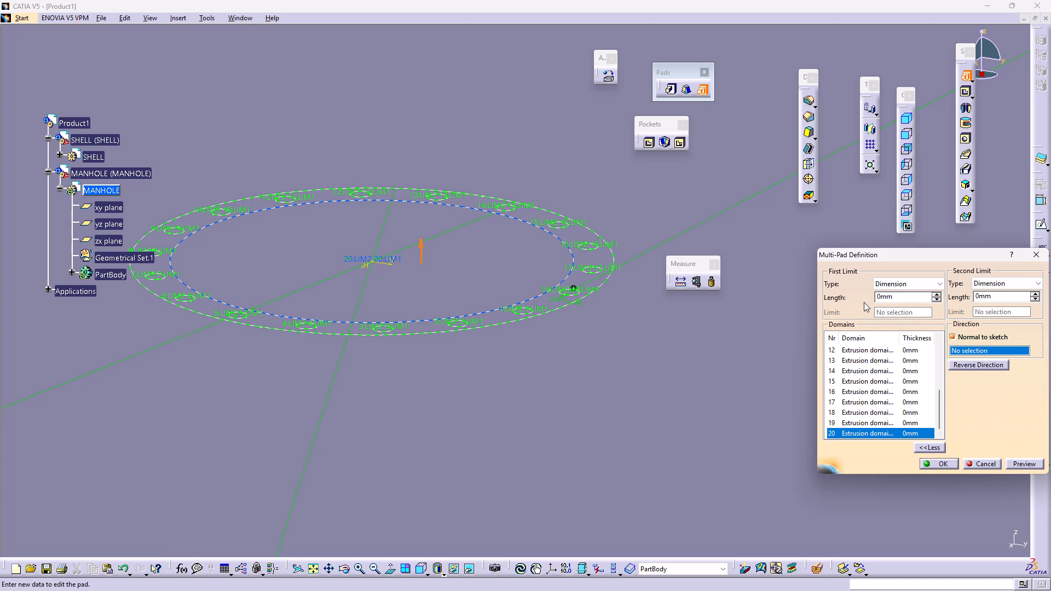
Set the first-limit length of domain 20, the inner manhole circle, to 250 mm and preview the multi-pad.
click(916, 281)
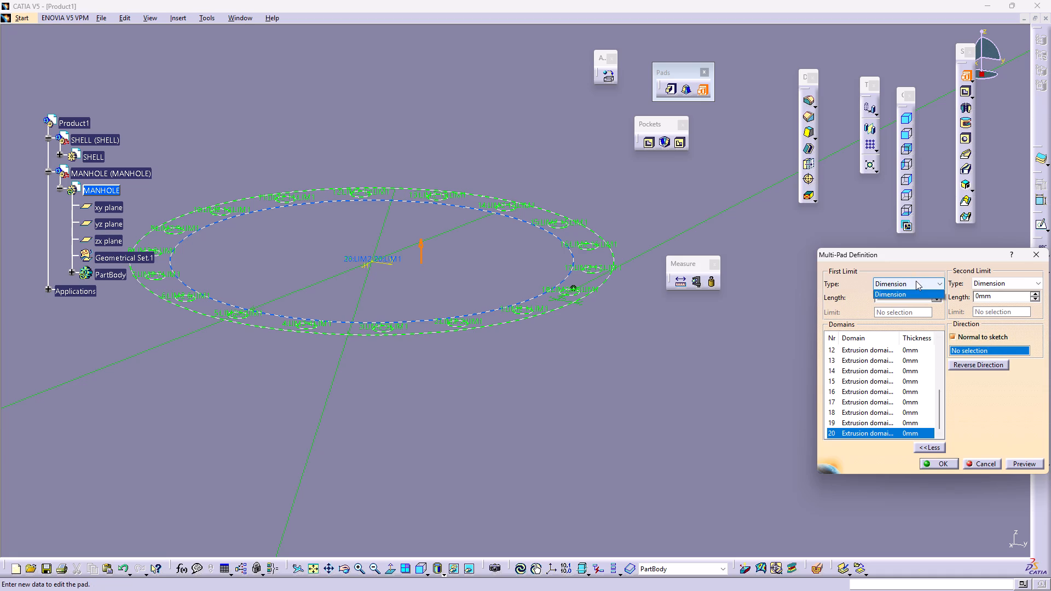
click(916, 281)
click(916, 281)
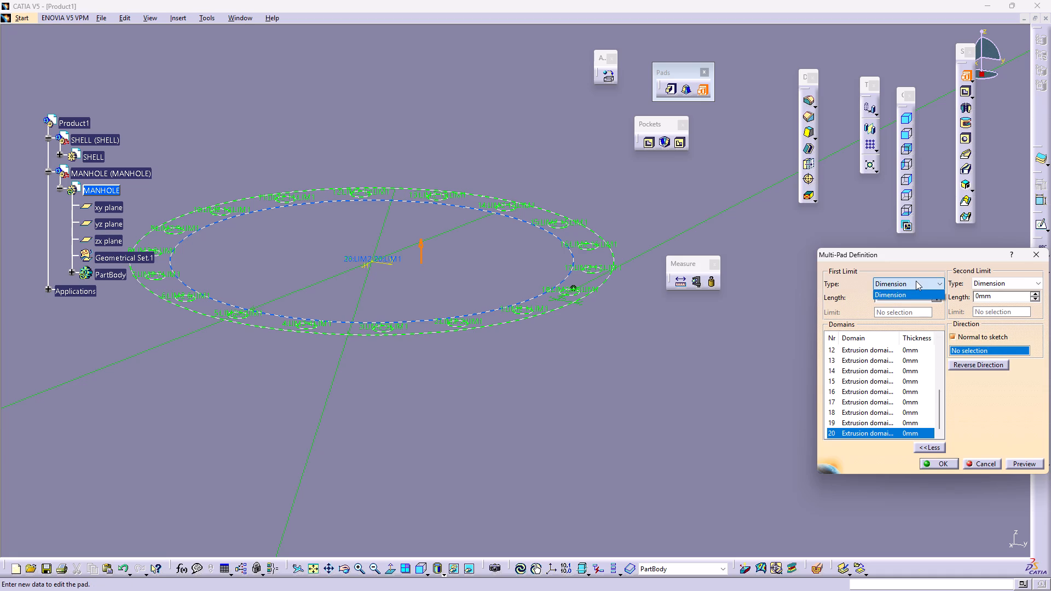
click(916, 281)
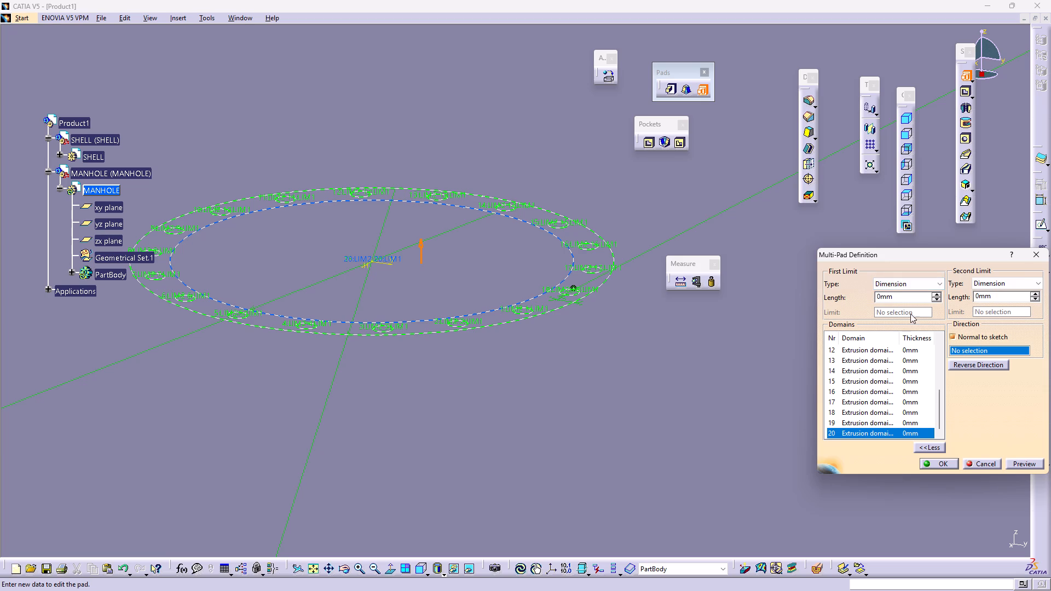
drag(905, 298, 844, 299)
text(250)
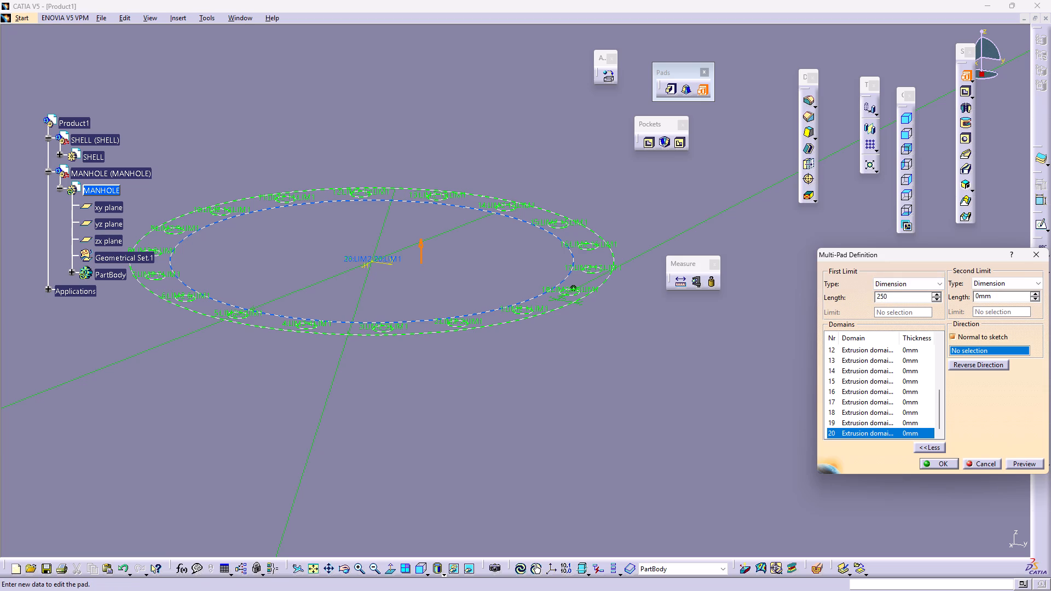
click(721, 389)
middle_drag(666, 414, 652, 435)
right_drag(644, 412, 628, 407)
middle_drag(619, 416, 656, 438)
right_drag(620, 417, 652, 437)
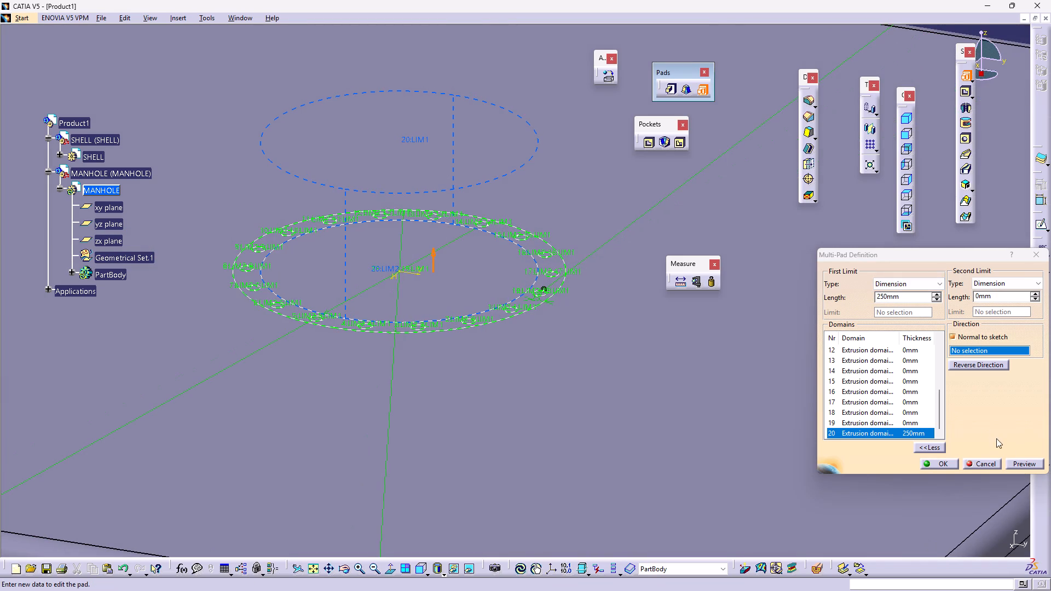
click(1021, 463)
middle_drag(617, 380, 451, 386)
right_drag(614, 380, 451, 386)
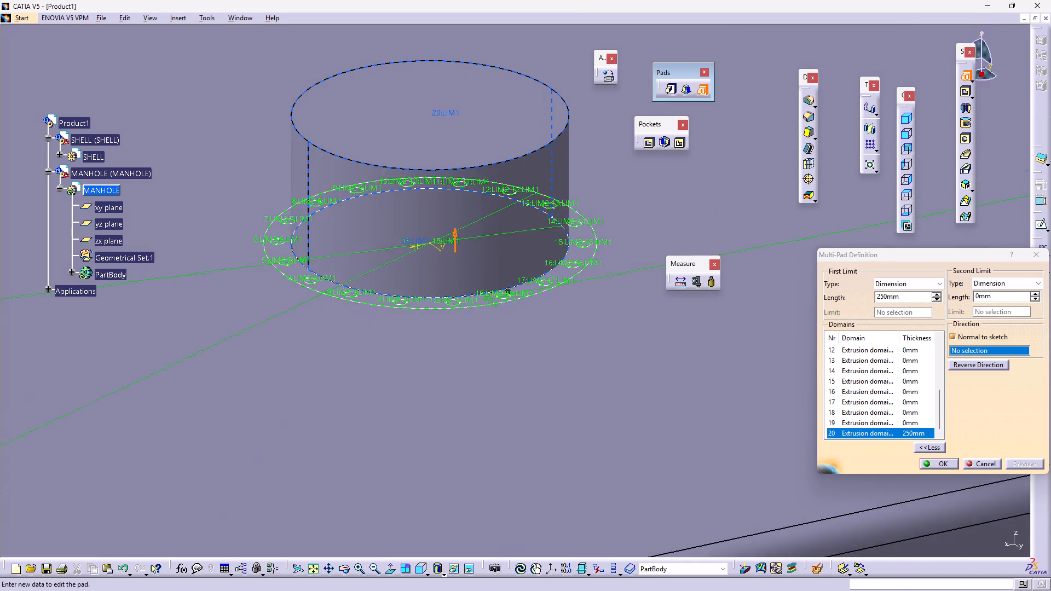
Examine the previewed manhole extrusion and the flange's bolt circles from several angles.
right_drag(451, 386, 536, 421)
middle_drag(451, 386, 525, 435)
right_click(539, 422)
middle_drag(454, 415, 609, 576)
right_drag(454, 415, 609, 576)
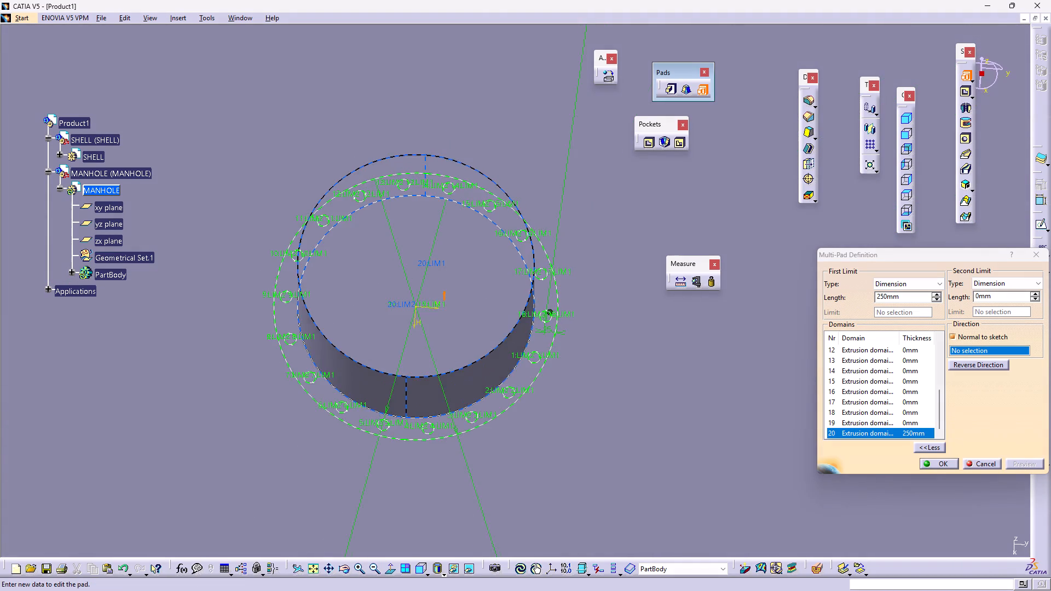
right_drag(609, 576, 568, 367)
middle_drag(609, 576, 580, 384)
right_click(568, 367)
middle_drag(613, 444, 577, 434)
right_drag(614, 444, 577, 434)
middle_drag(577, 434, 594, 434)
middle_drag(702, 433, 747, 452)
right_drag(724, 441, 747, 452)
middle_click(670, 412)
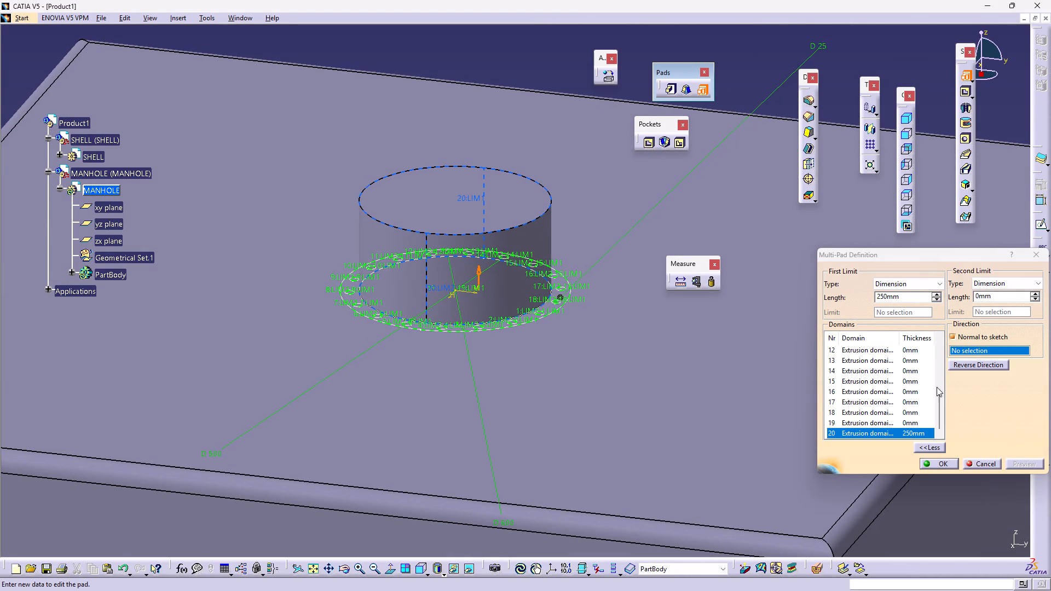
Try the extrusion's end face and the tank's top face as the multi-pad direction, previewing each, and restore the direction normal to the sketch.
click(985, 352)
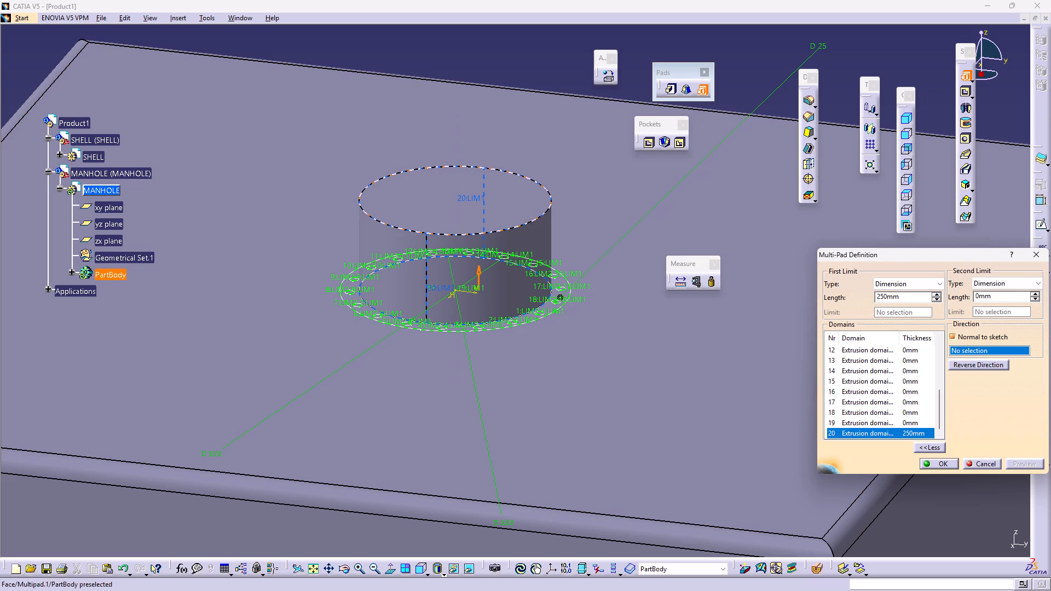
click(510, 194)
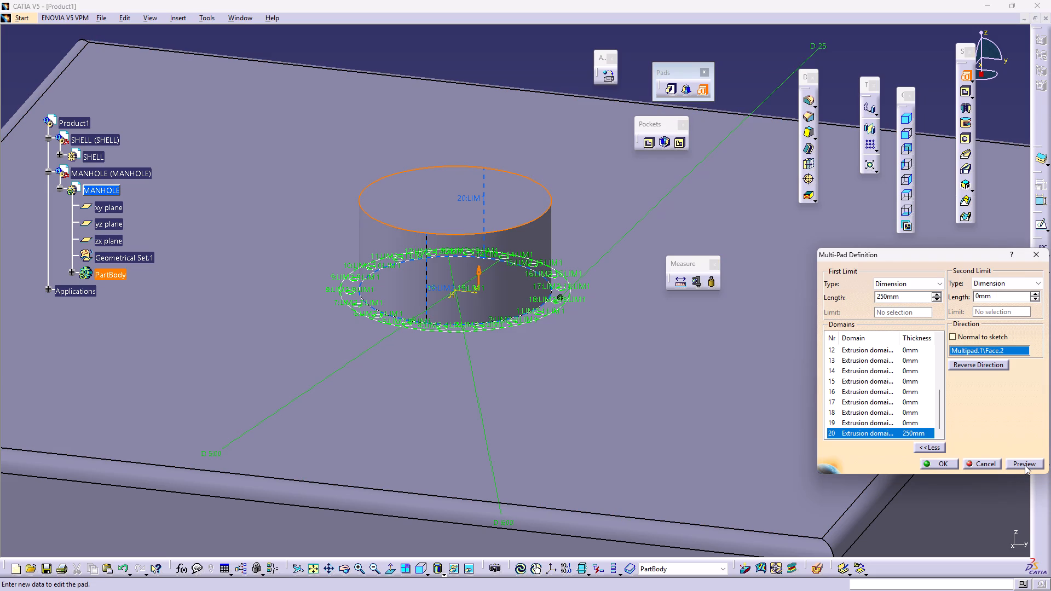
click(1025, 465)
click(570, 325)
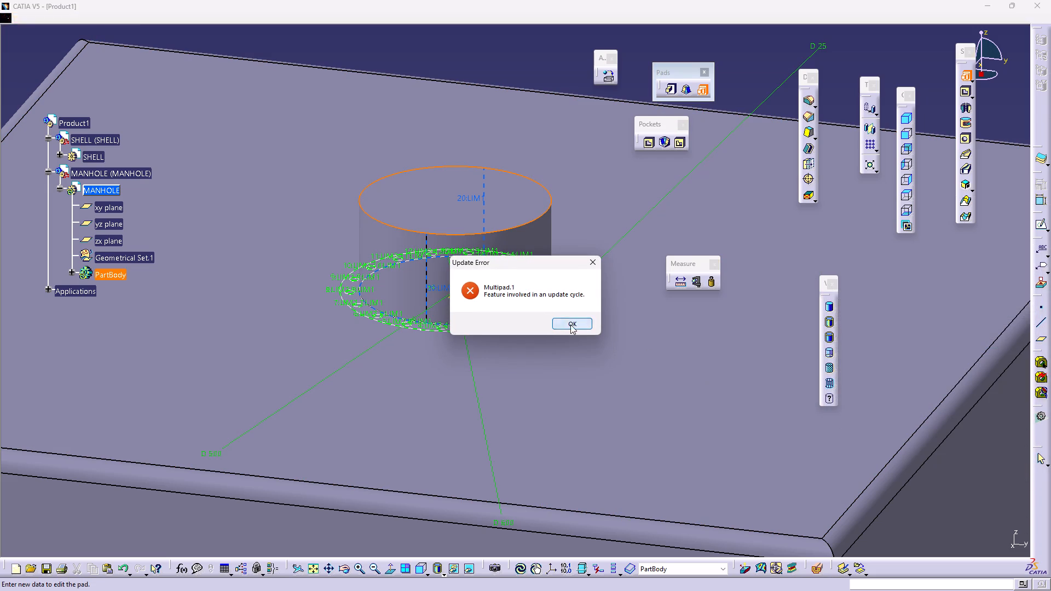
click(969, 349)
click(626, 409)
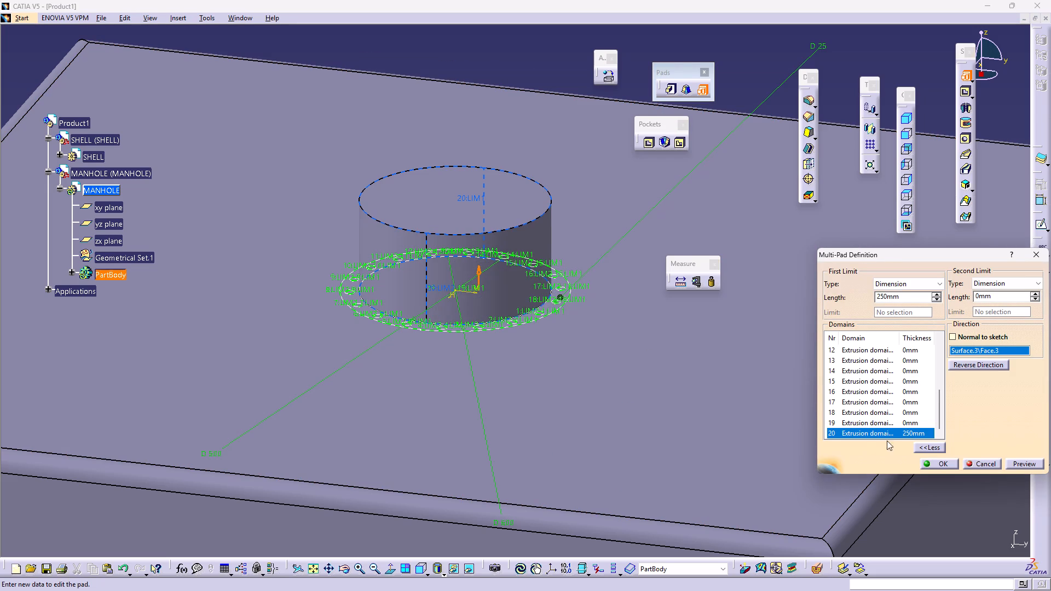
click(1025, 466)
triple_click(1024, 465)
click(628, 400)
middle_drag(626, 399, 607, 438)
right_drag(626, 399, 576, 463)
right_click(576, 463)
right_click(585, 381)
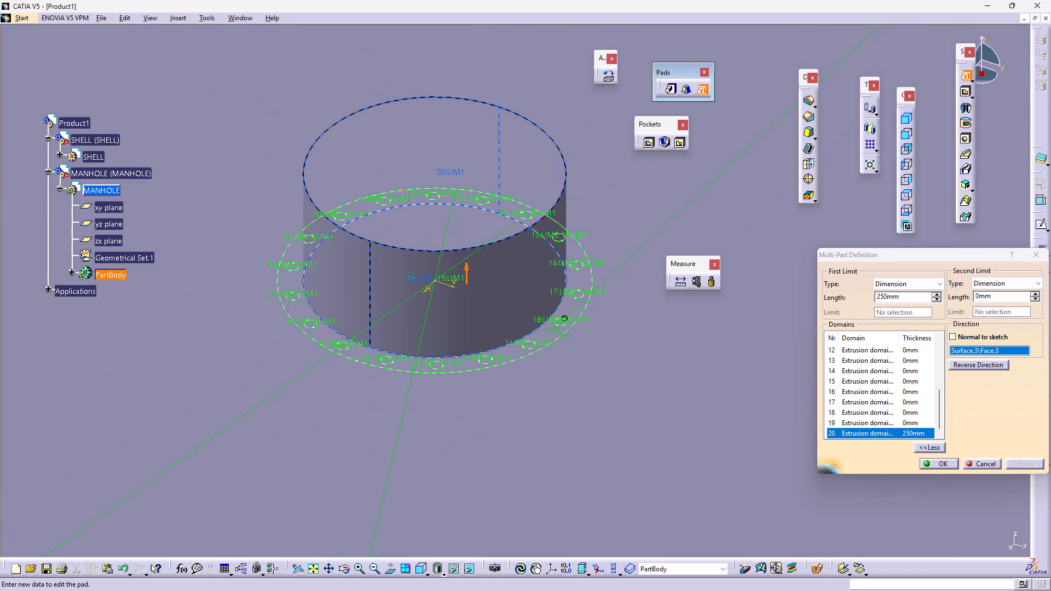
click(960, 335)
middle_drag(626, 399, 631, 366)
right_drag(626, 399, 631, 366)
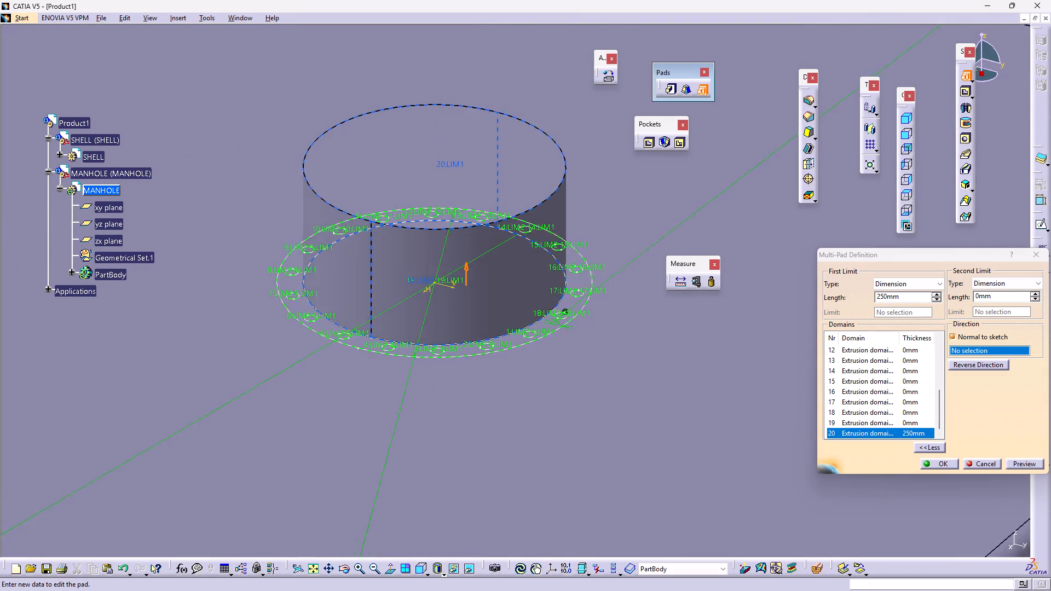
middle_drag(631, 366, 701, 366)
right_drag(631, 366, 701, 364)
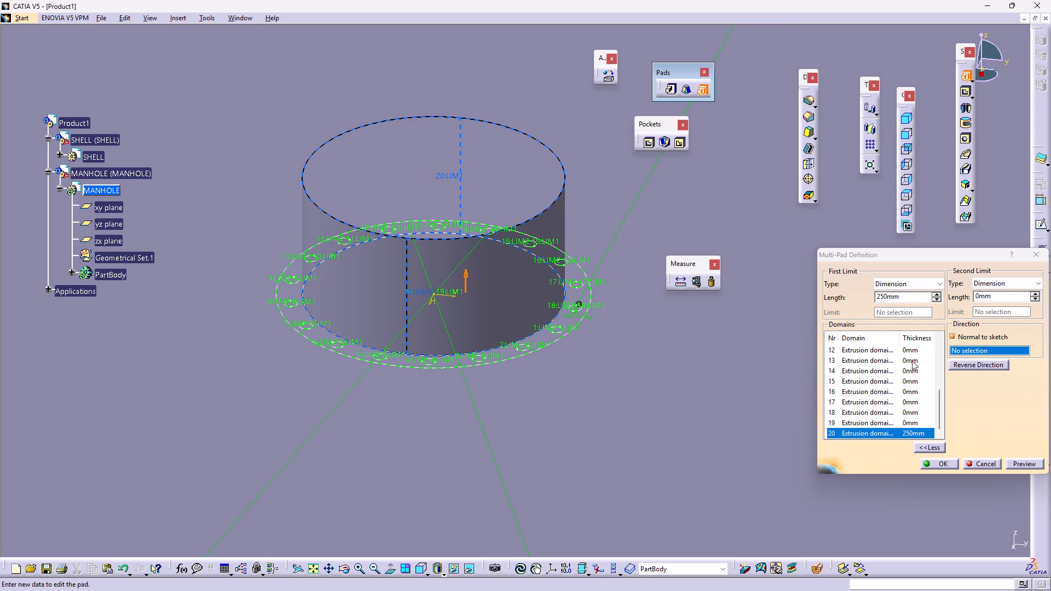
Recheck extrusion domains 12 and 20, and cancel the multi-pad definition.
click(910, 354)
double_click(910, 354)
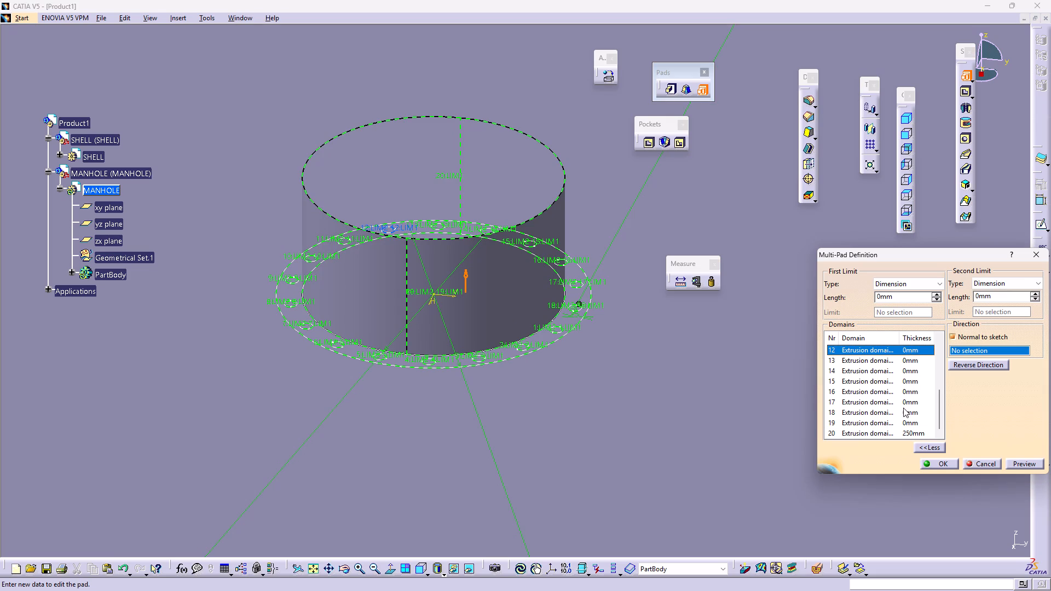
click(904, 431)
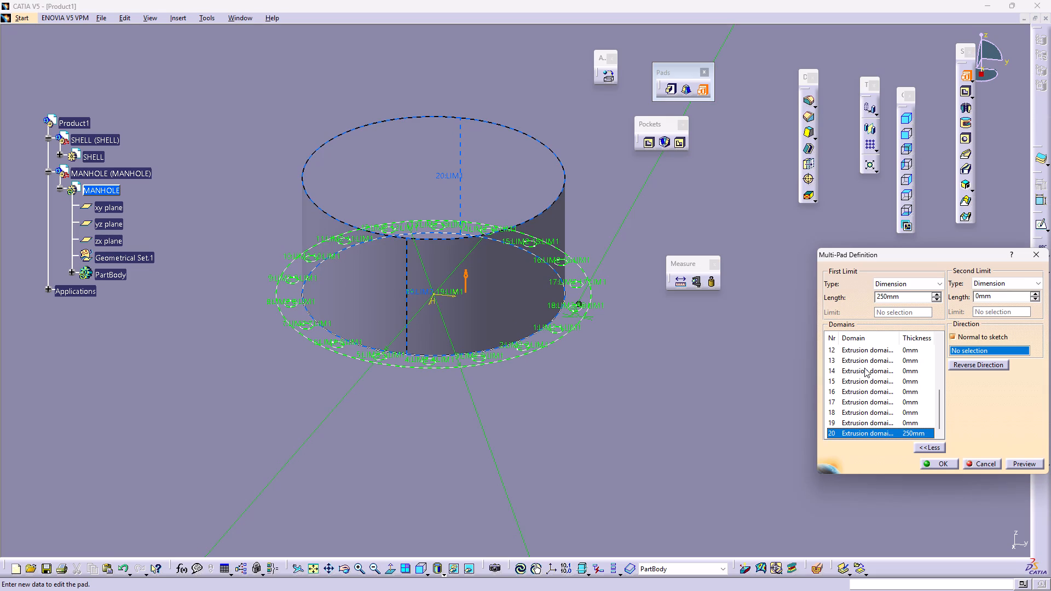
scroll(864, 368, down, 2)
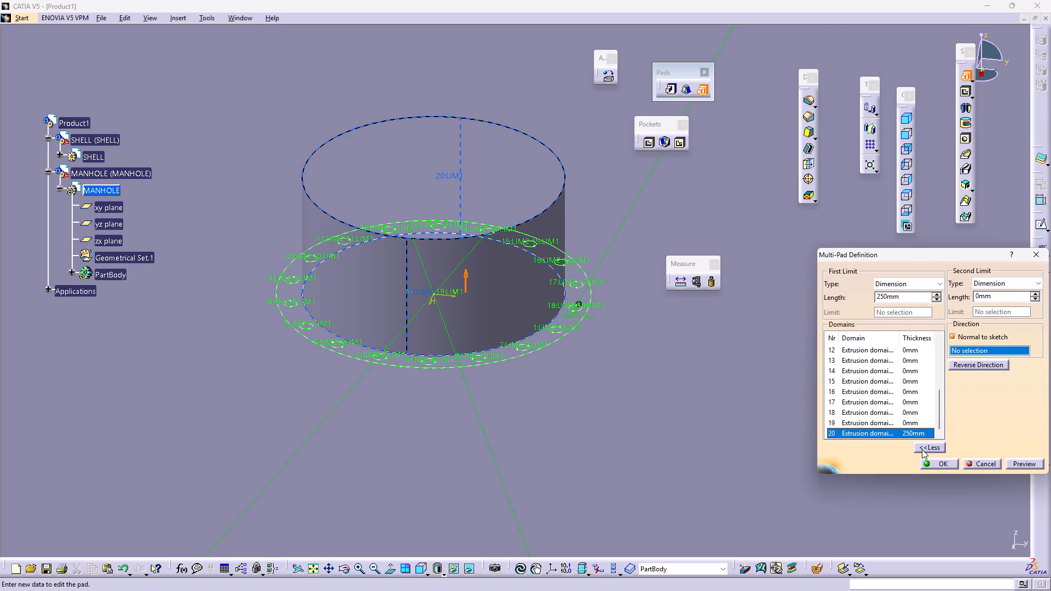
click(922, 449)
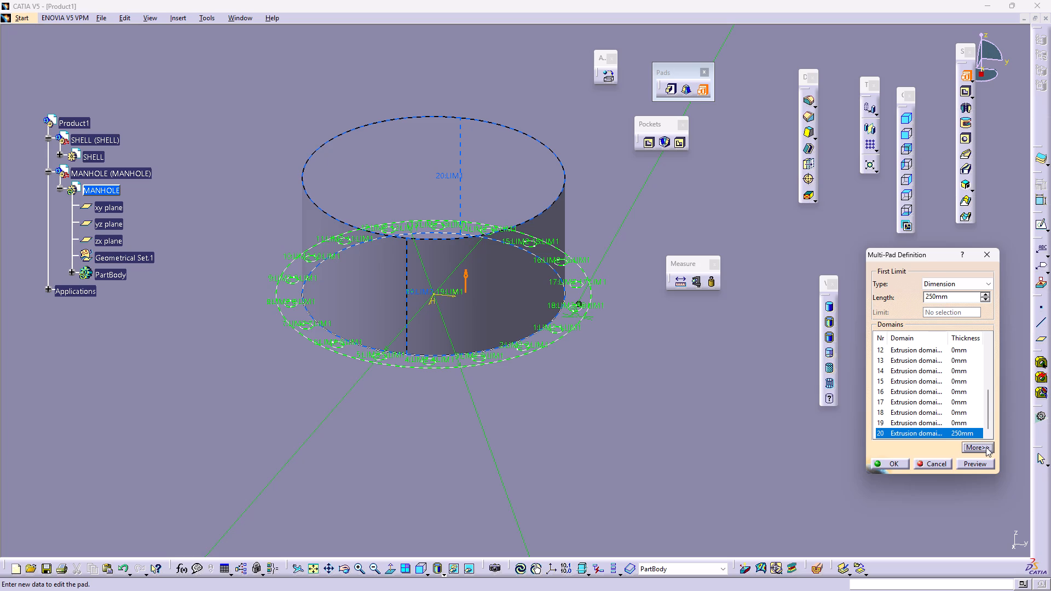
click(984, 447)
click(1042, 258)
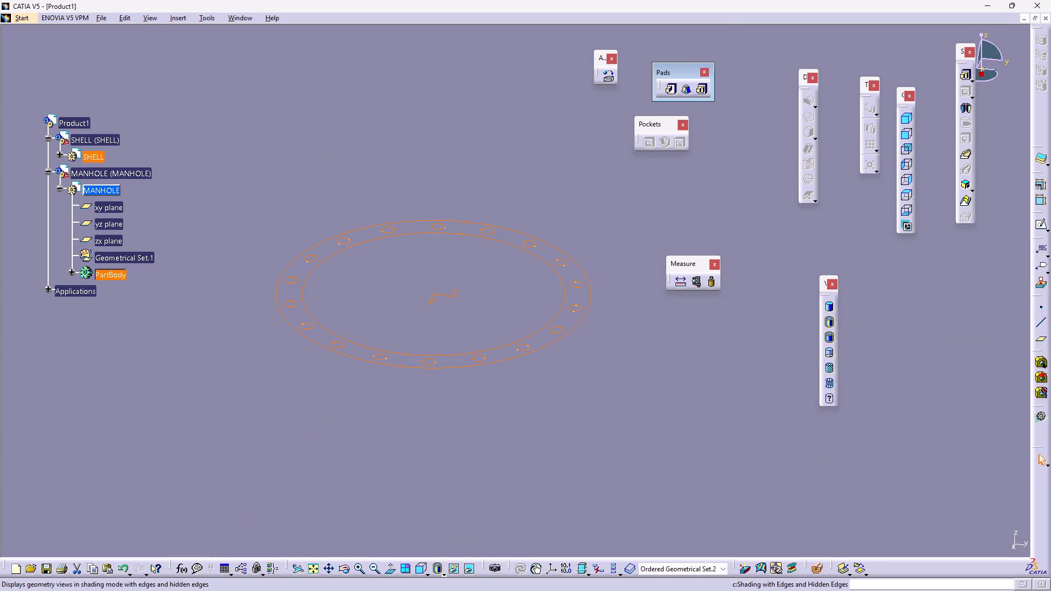
Start a new sketch on the tank's top face and draw an origin-centred circle just inside the flange's inner circle.
click(704, 403)
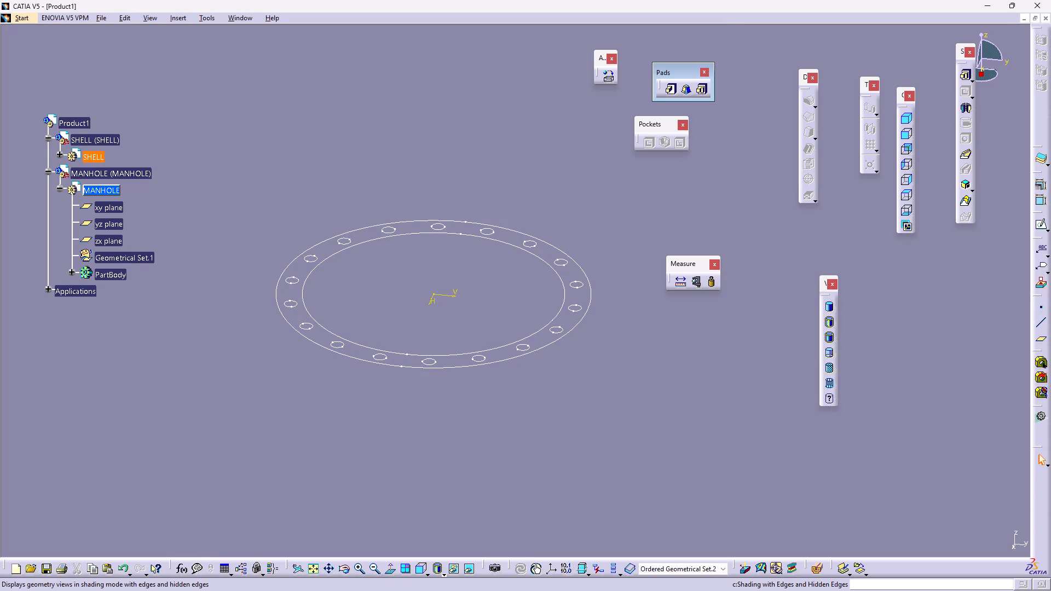
click(633, 384)
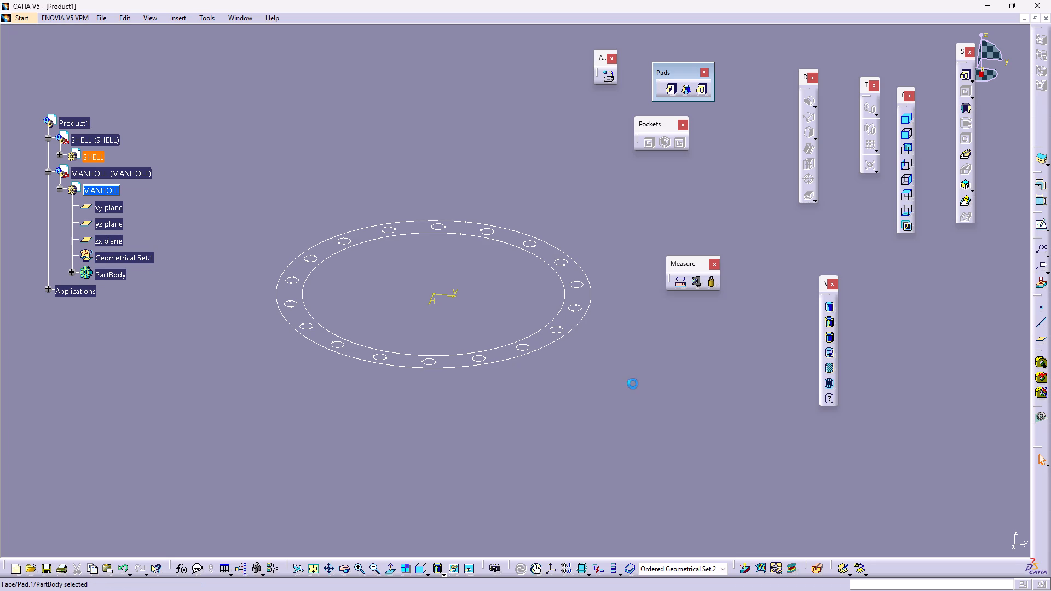
click(593, 385)
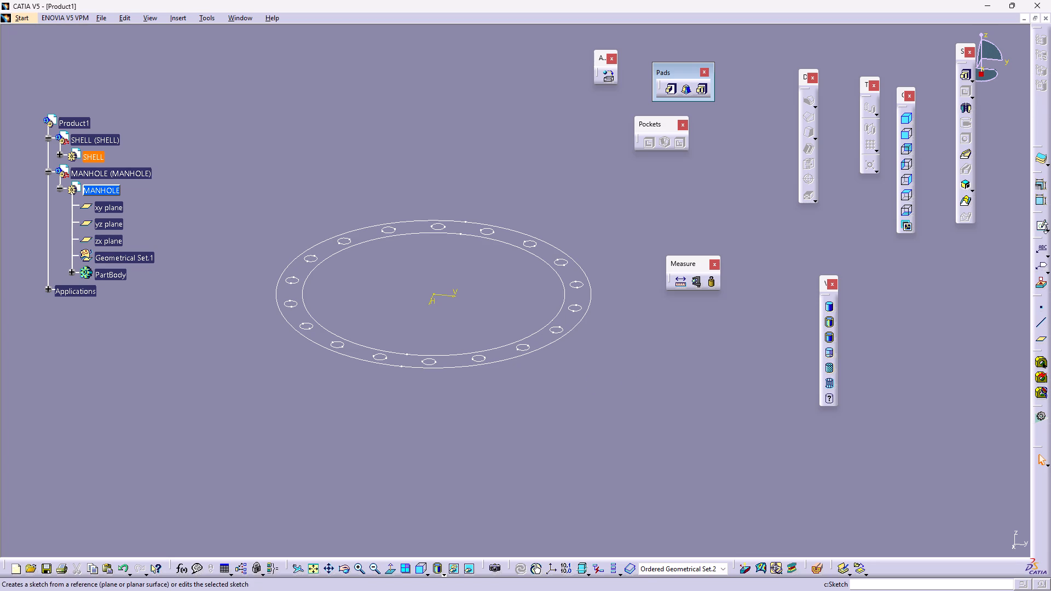
click(1042, 225)
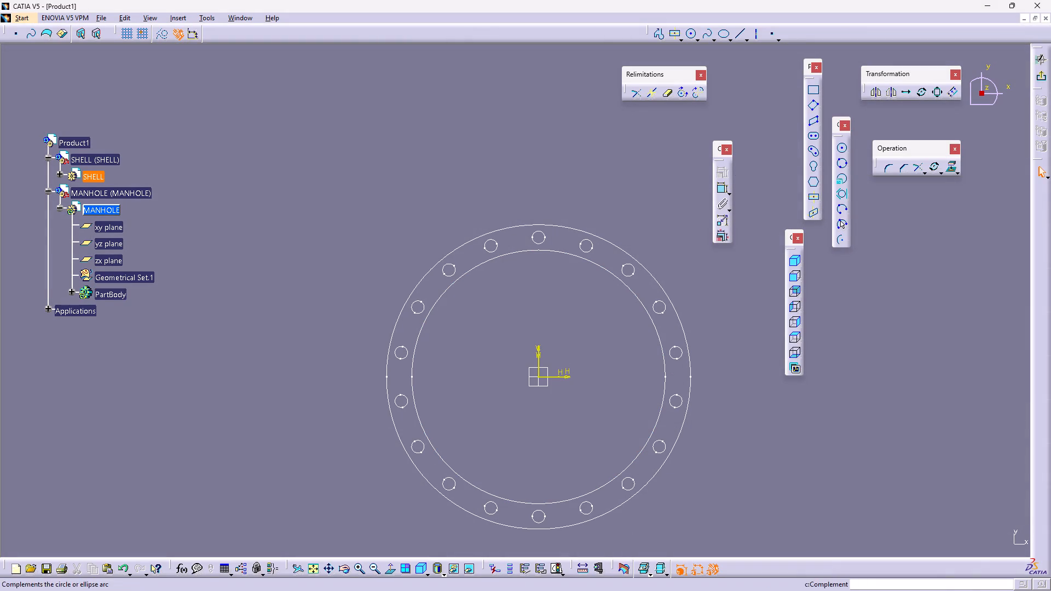
click(692, 32)
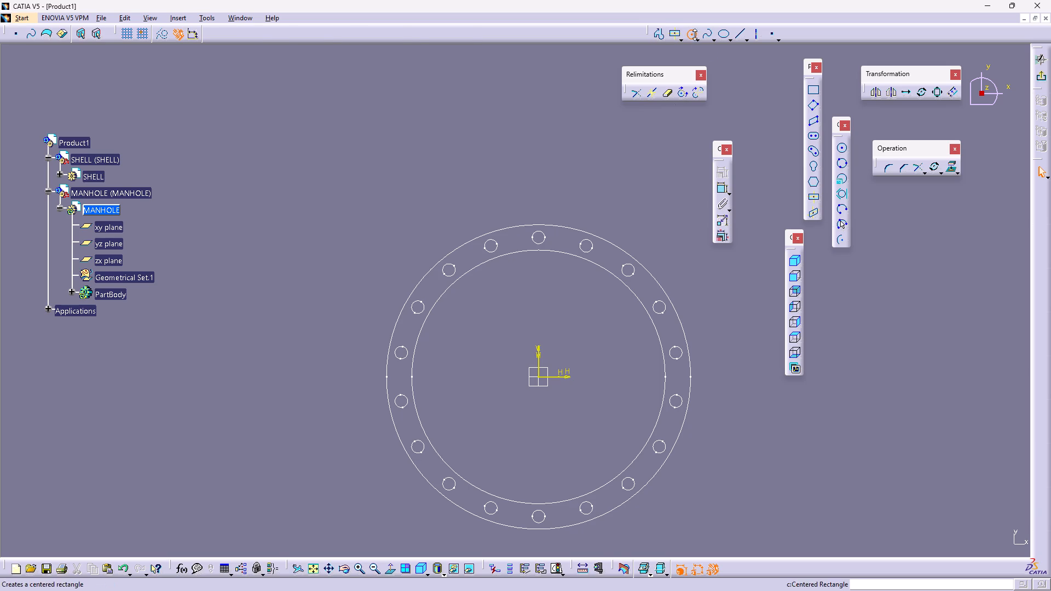
click(540, 376)
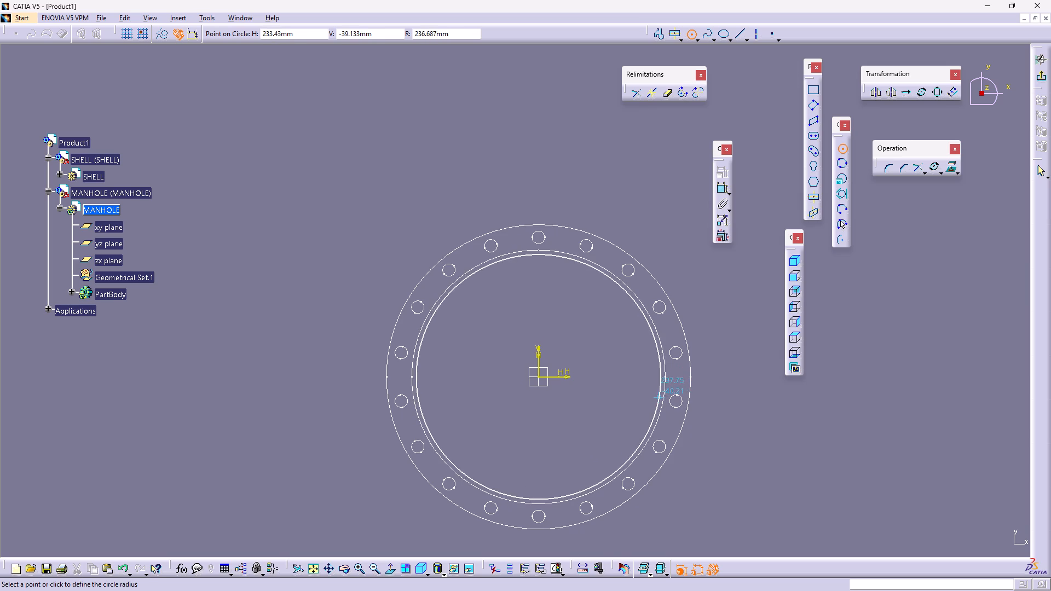
click(654, 396)
Constrain the new circle as concentric and coincident with the flange's inner circle, and exit the sketch.
ctrl+click(660, 409)
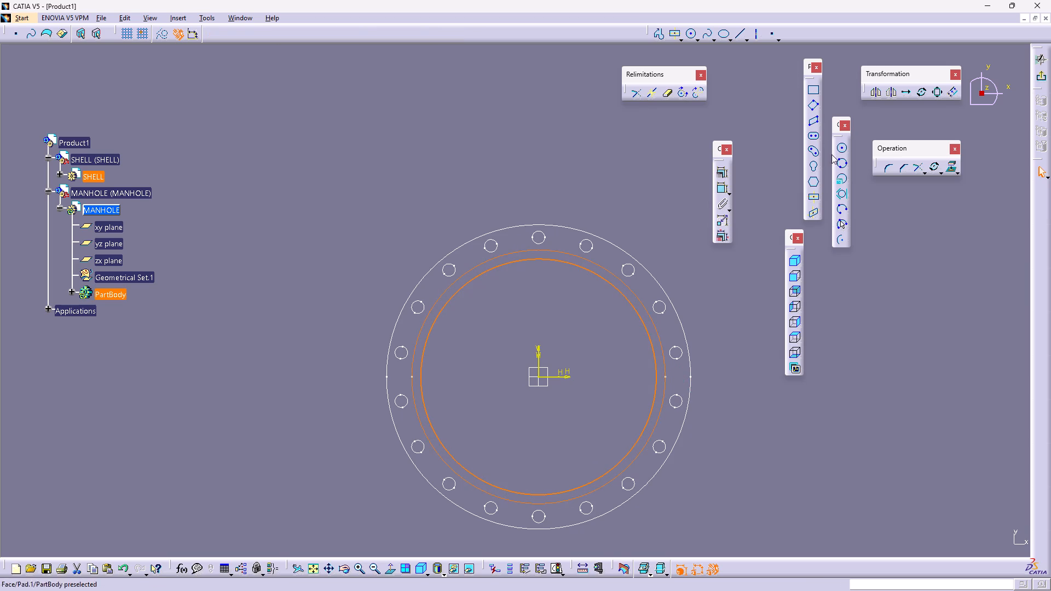
click(716, 171)
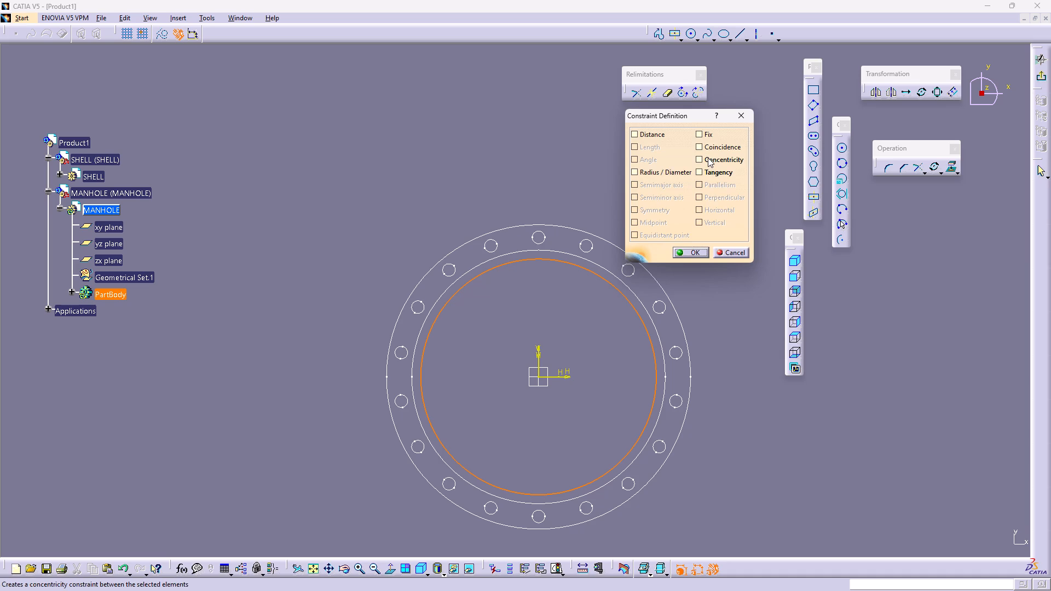
click(708, 158)
click(708, 147)
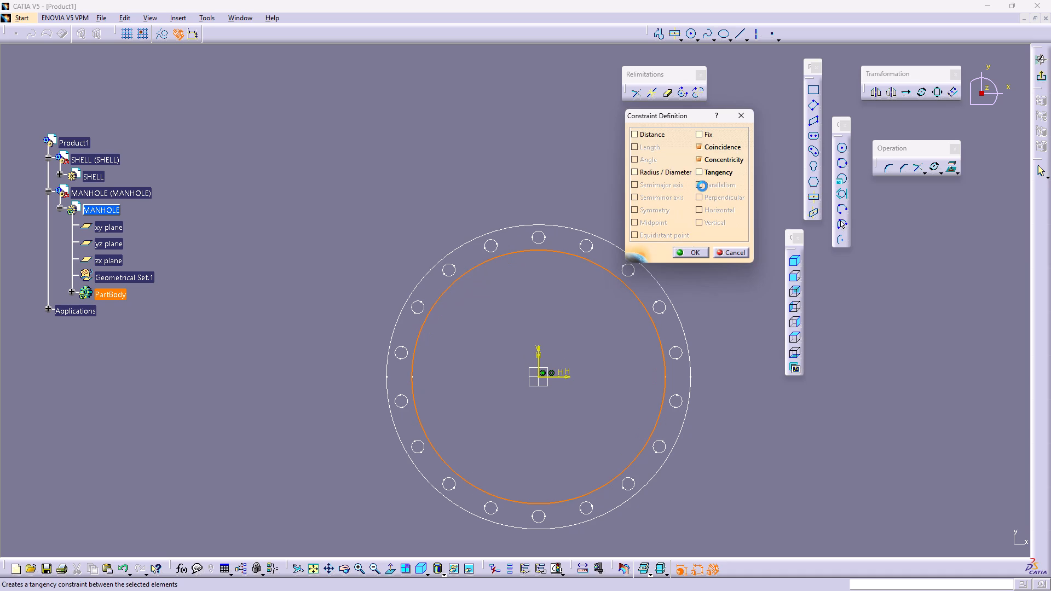
click(694, 243)
click(694, 253)
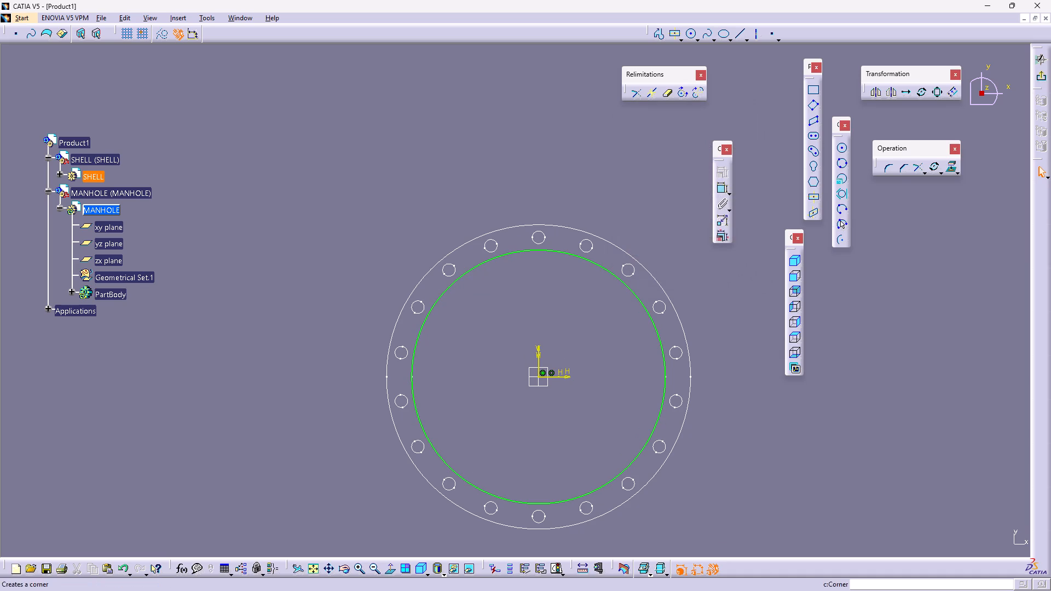
click(1039, 78)
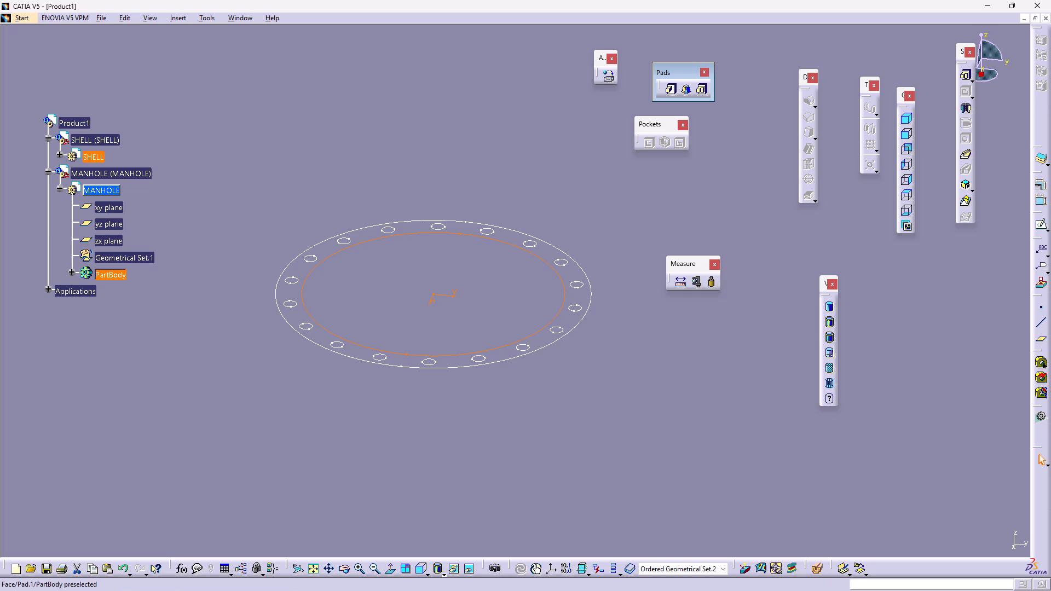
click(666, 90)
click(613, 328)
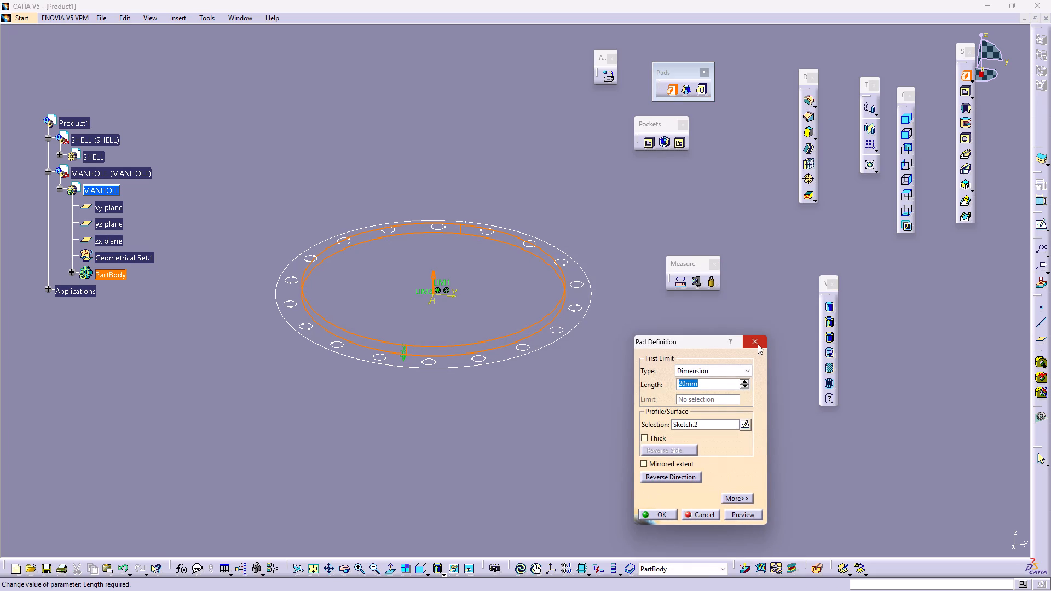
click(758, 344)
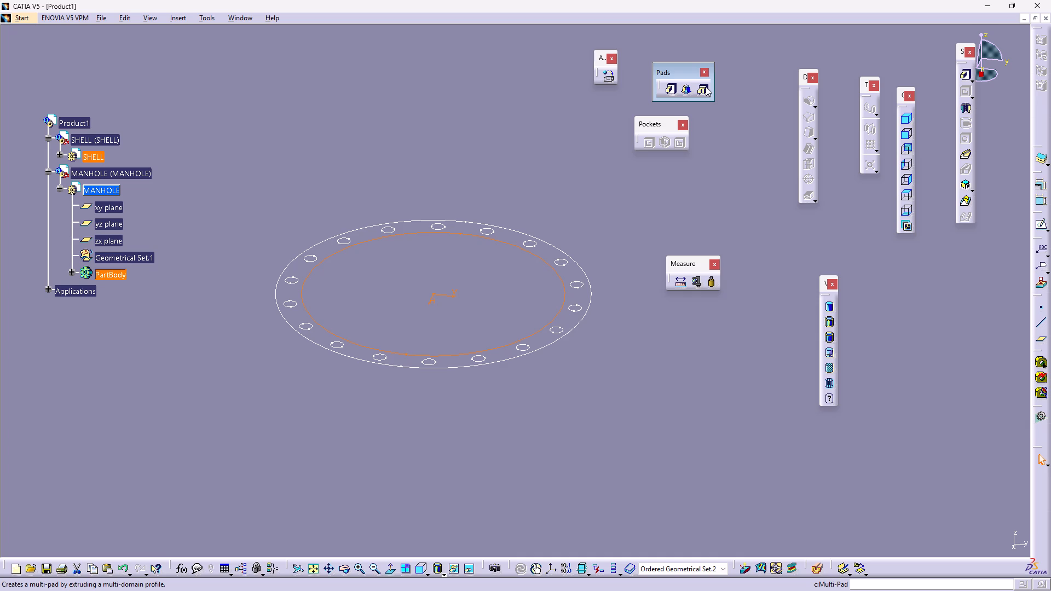
Reopen the circle sketch, delete the circle's coincidence constraint, and shrink the circle inside the flange's inner circle.
double_click(548, 323)
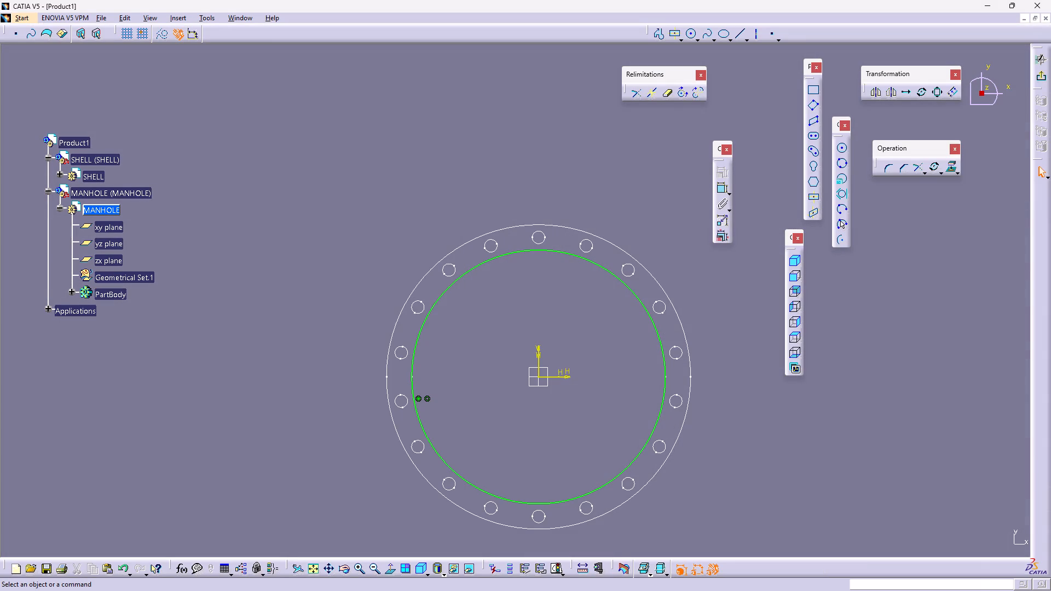
click(429, 399)
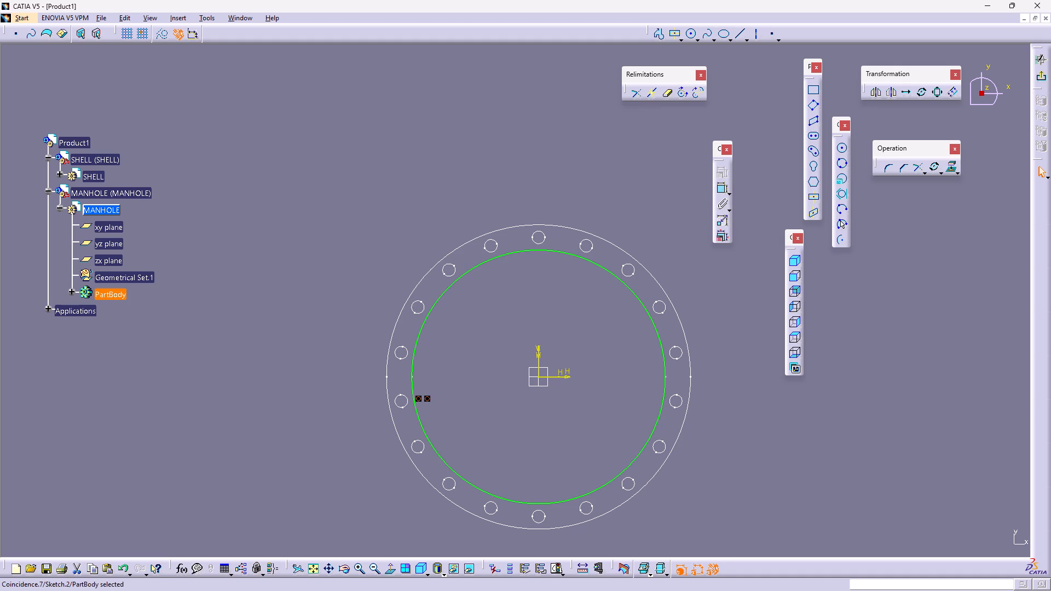
key(Delete)
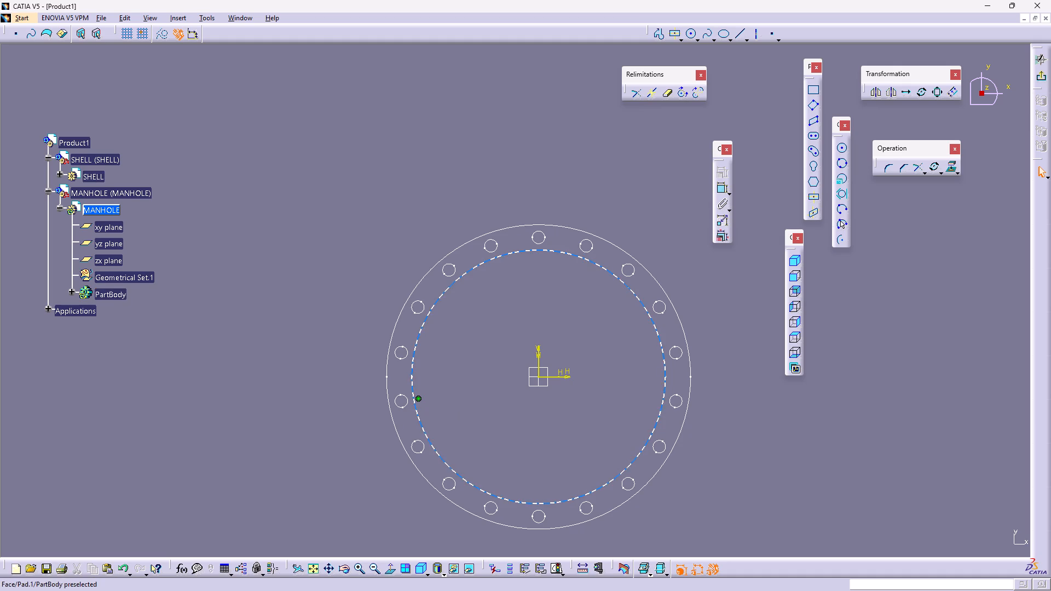
drag(418, 410, 431, 403)
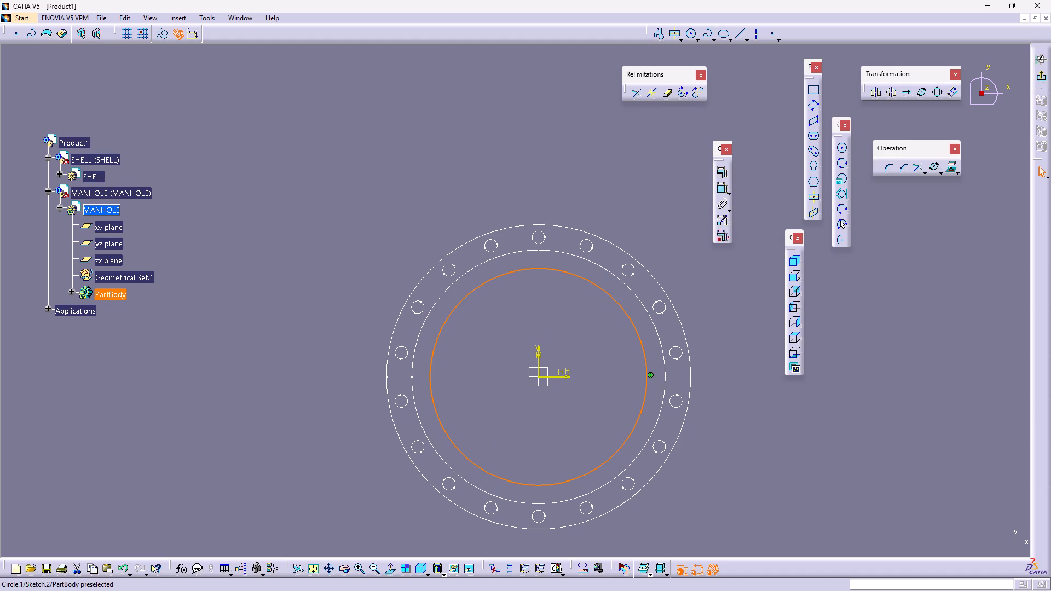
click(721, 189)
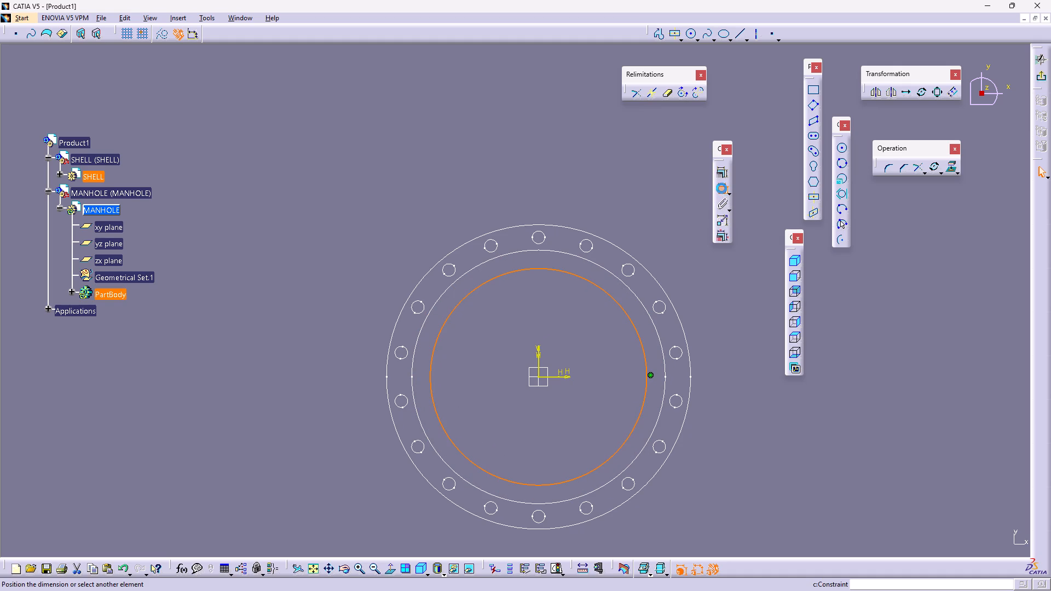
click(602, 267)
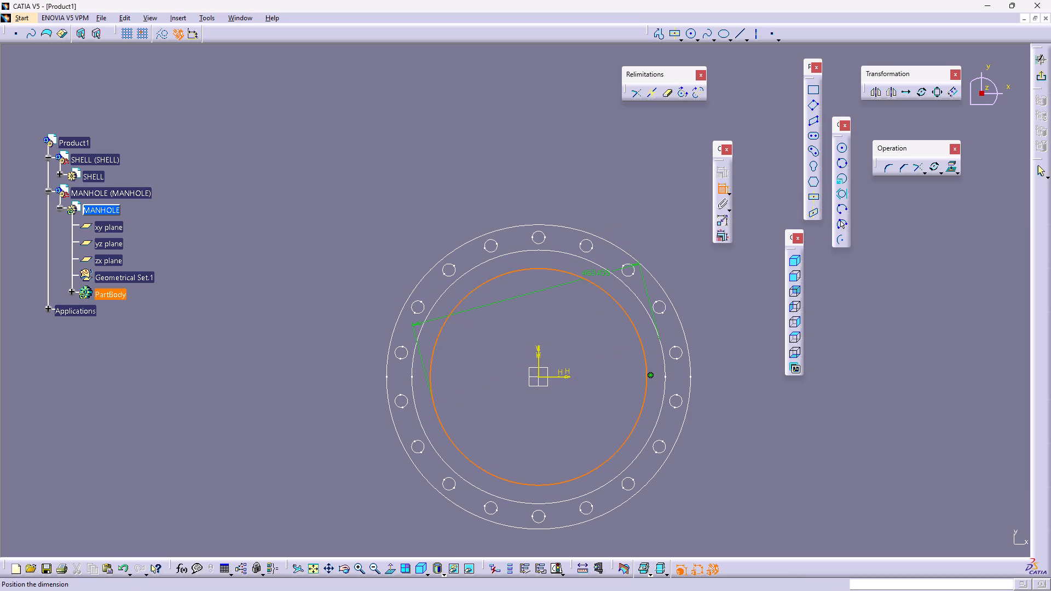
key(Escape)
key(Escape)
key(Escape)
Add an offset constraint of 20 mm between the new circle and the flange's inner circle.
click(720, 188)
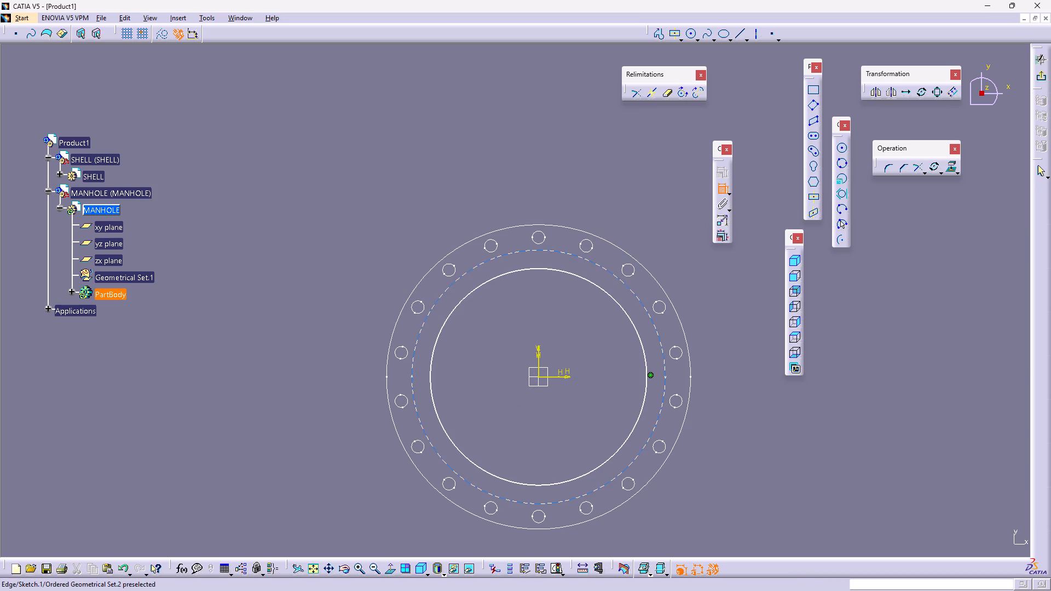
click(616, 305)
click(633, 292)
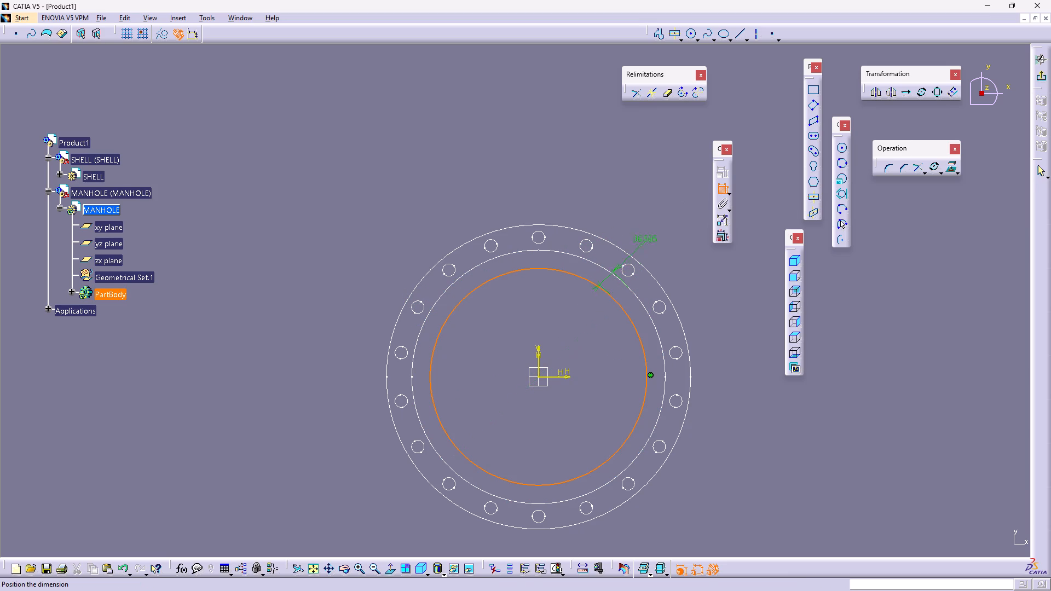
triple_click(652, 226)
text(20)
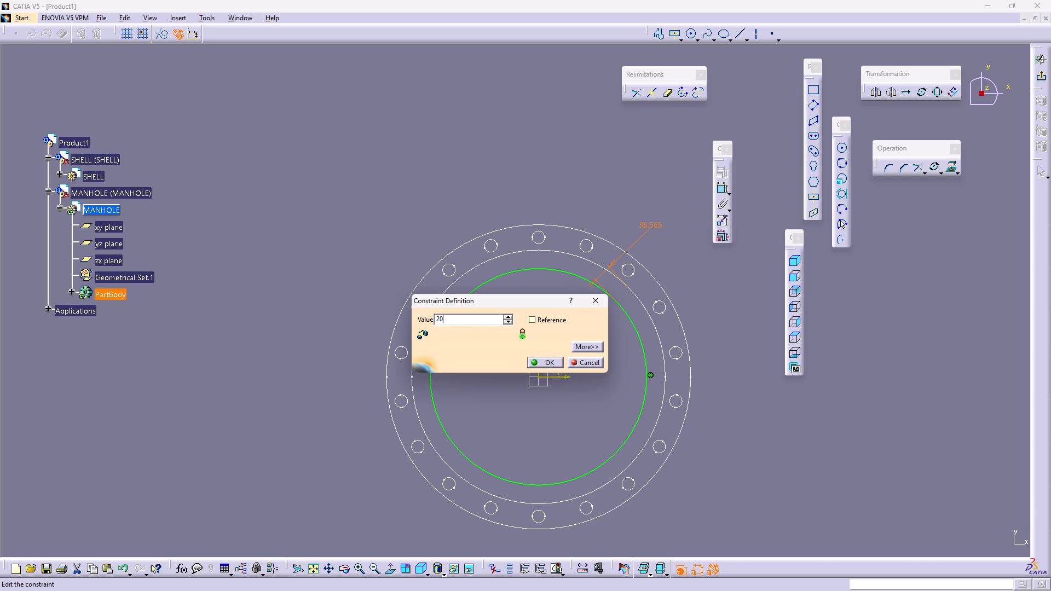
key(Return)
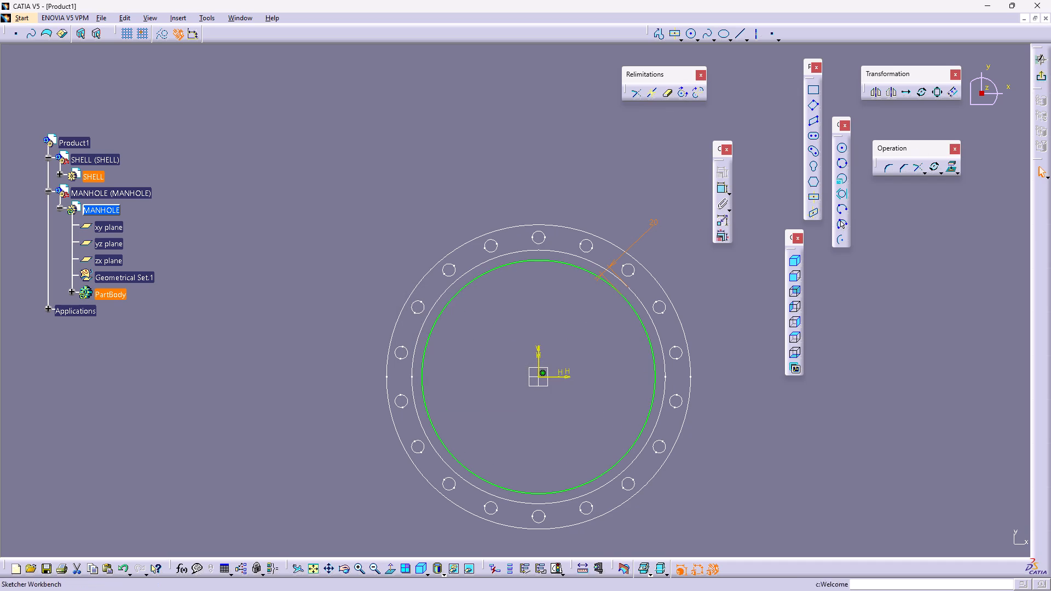
Delete the separate neck circle from its sketch and exit the sketch.
click(648, 340)
key(Delete)
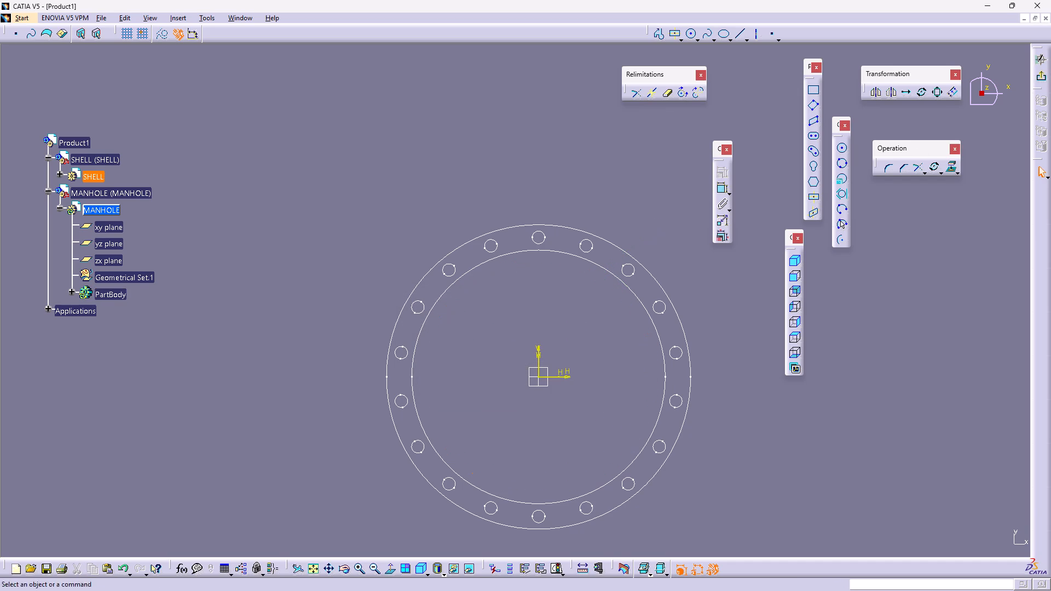
click(1042, 79)
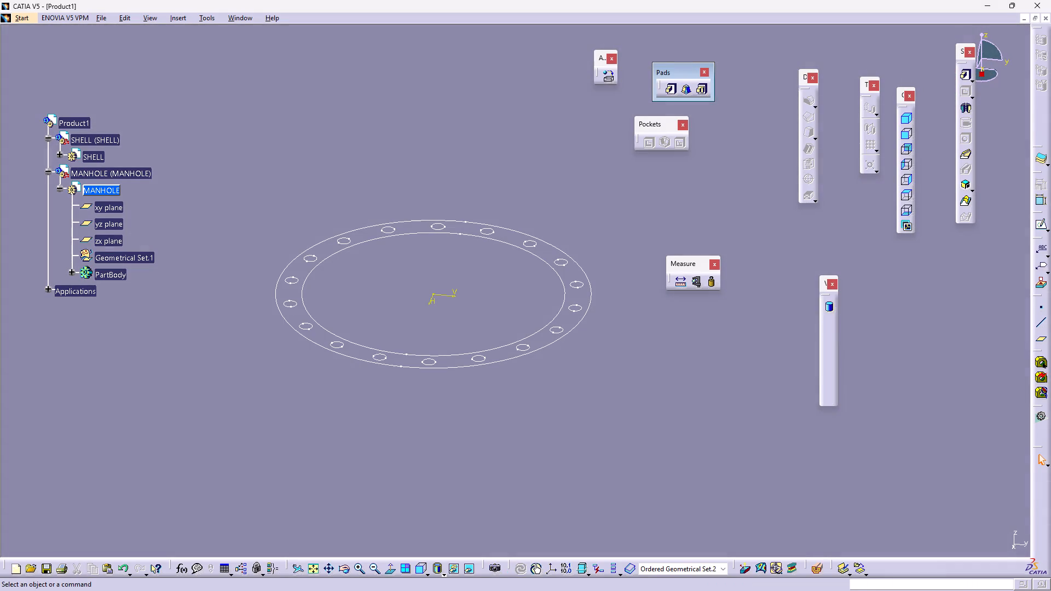
Reopen the bolted flange sketch and draw an origin-centred circle just inside the flange's inner circle.
double_click(546, 346)
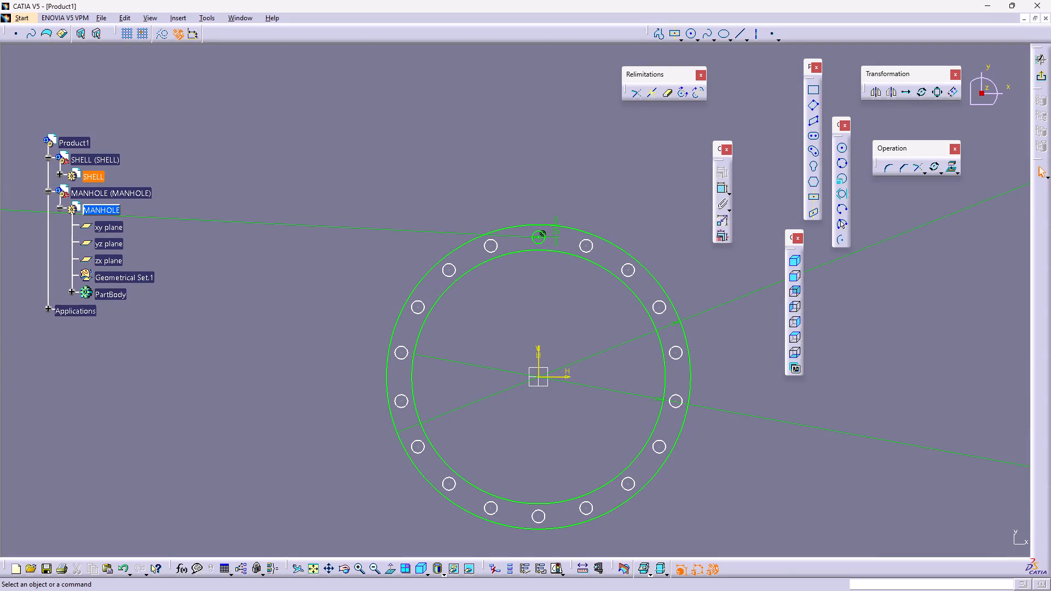
click(842, 148)
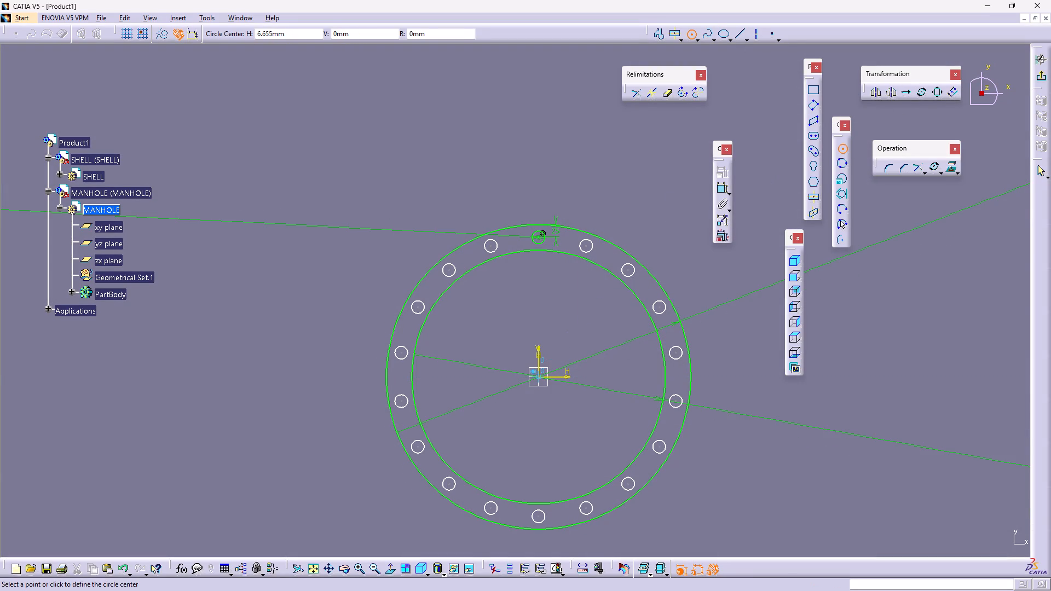
click(539, 376)
click(631, 302)
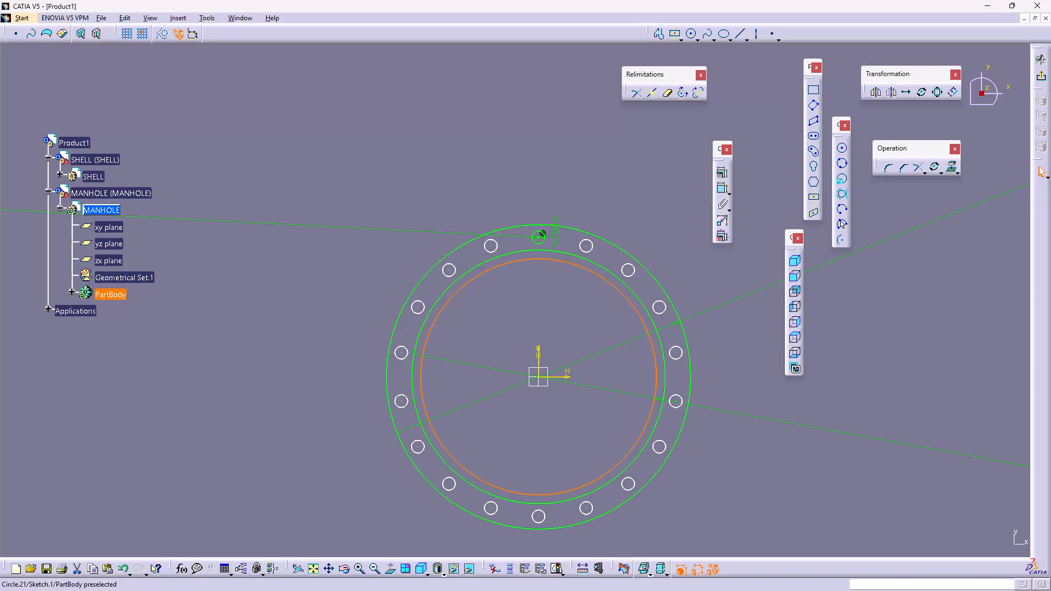
Constrain the new circle at a 20 mm offset from the flange's inner circle, and exit the sketch.
click(717, 190)
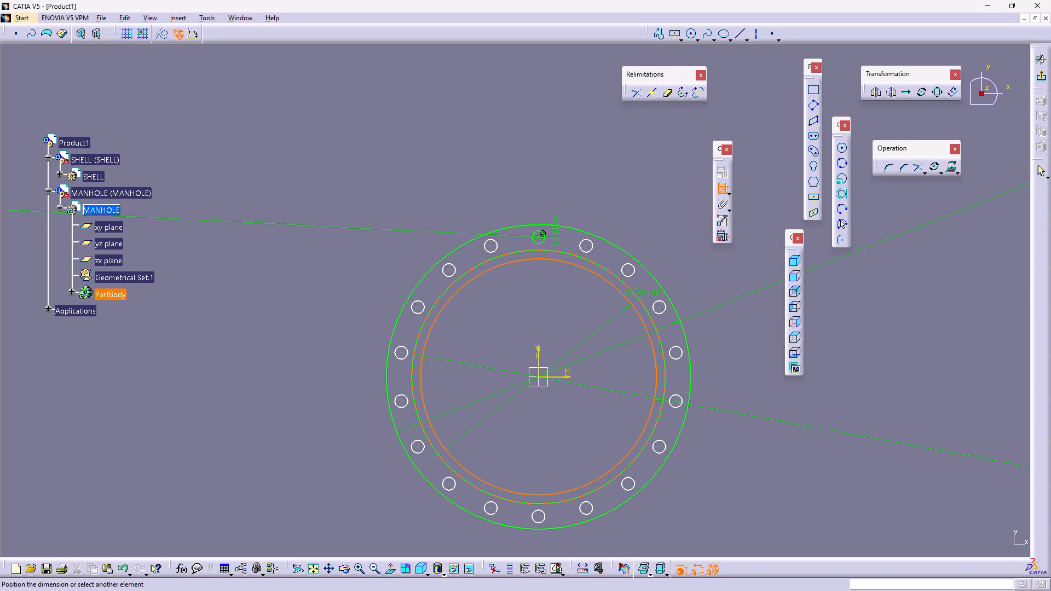
click(639, 299)
click(604, 316)
double_click(604, 316)
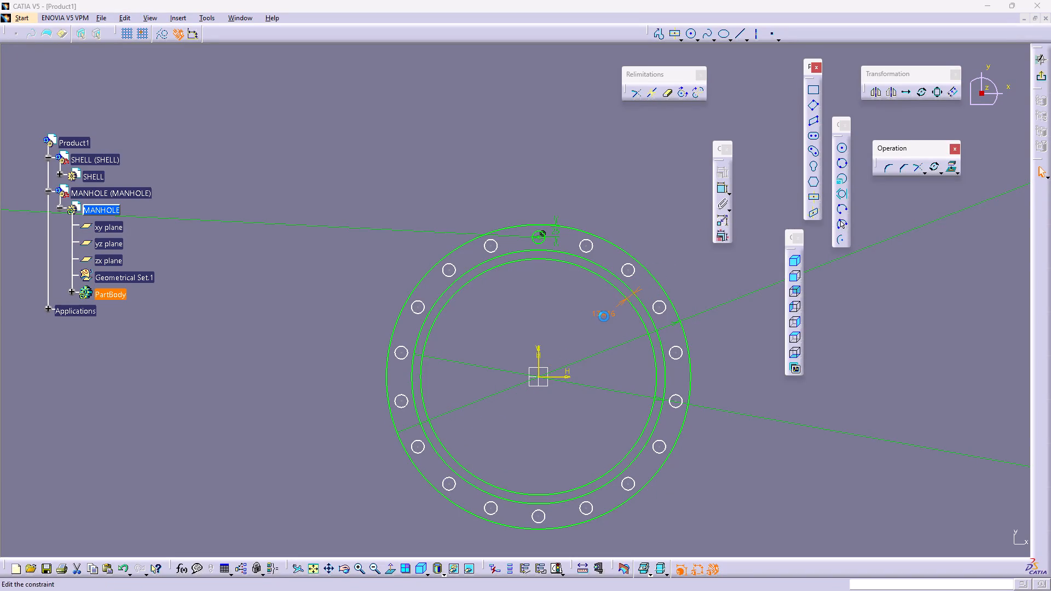
text(20)
key(Return)
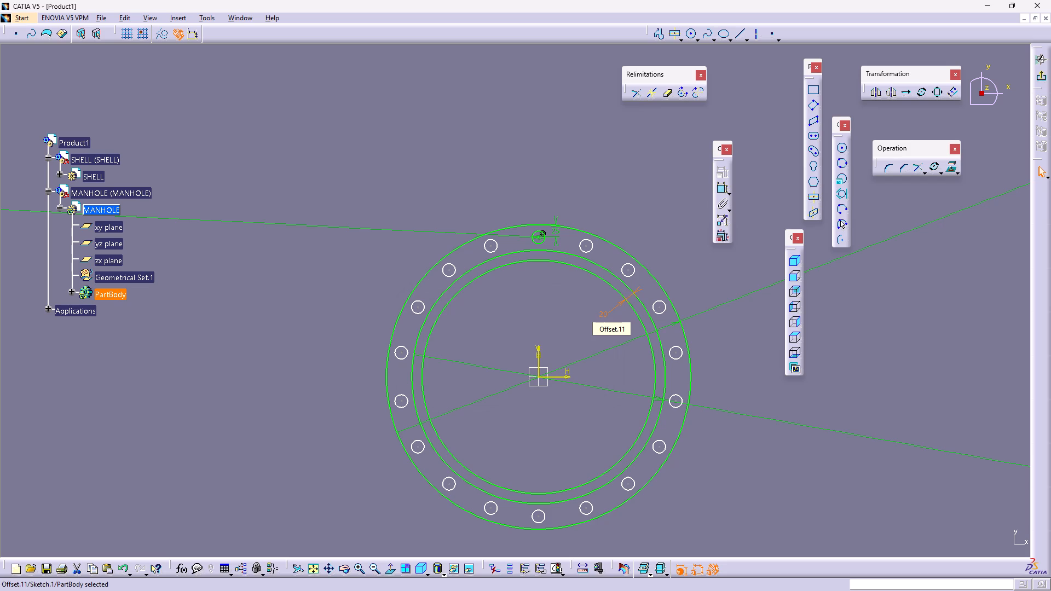
click(605, 175)
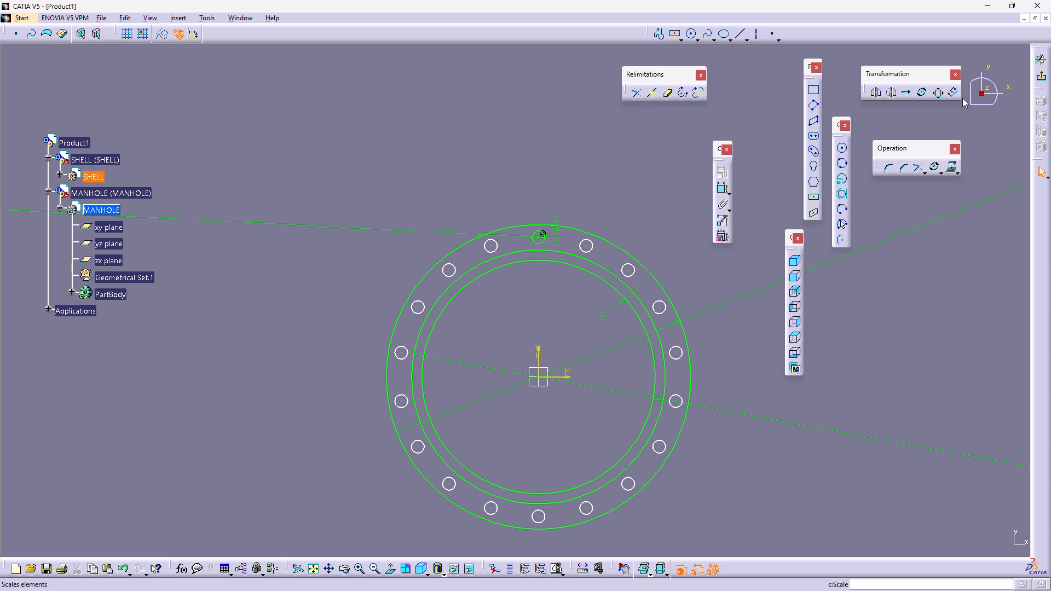
click(1038, 75)
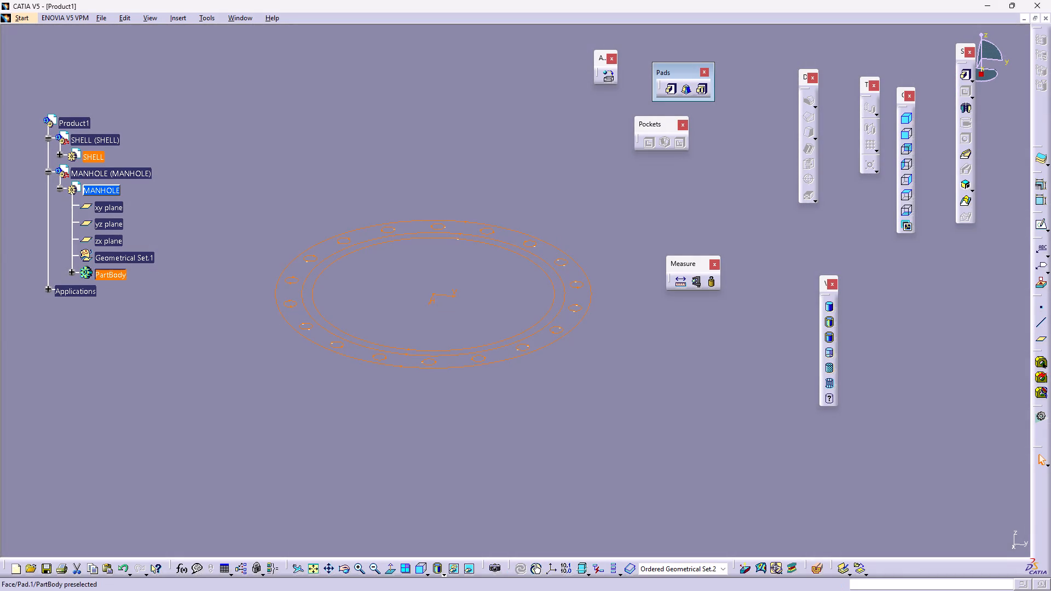
Start a multi-pad from the updated flange sketch, creating the feature in the manhole's PartBody.
middle_drag(588, 370, 709, 340)
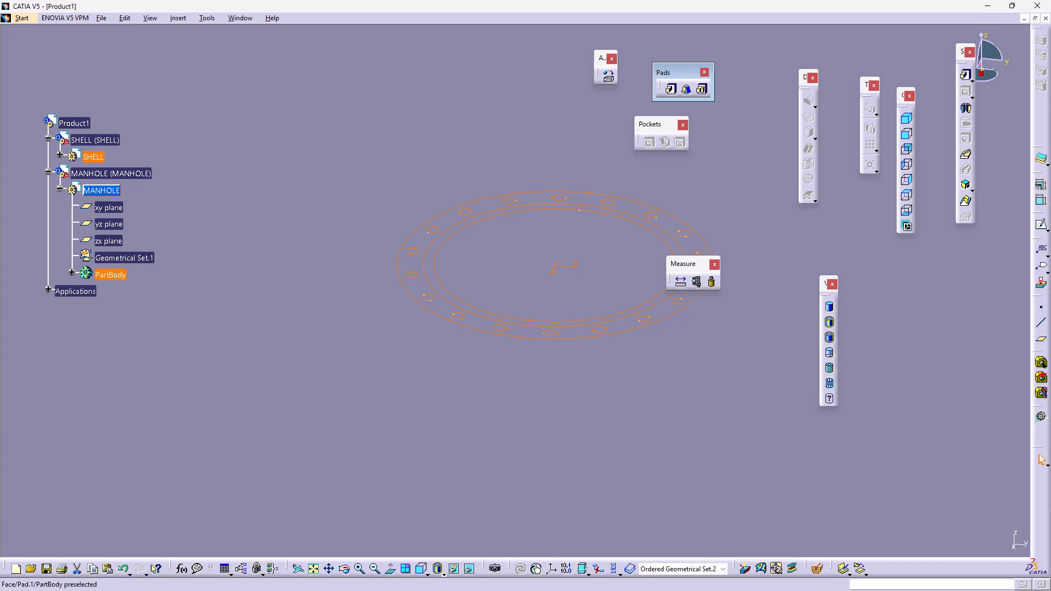
click(707, 90)
click(598, 328)
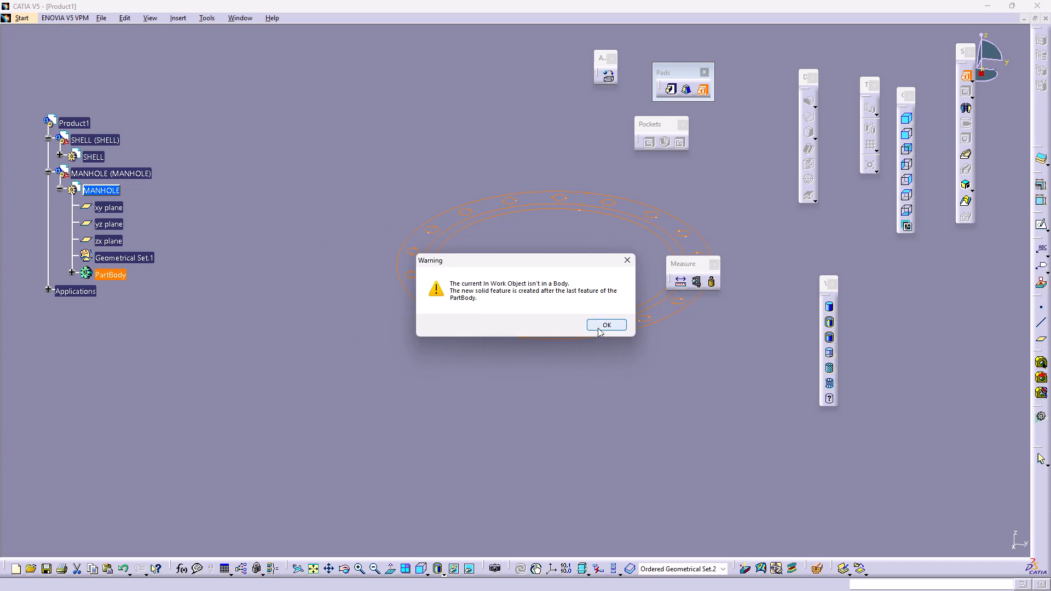
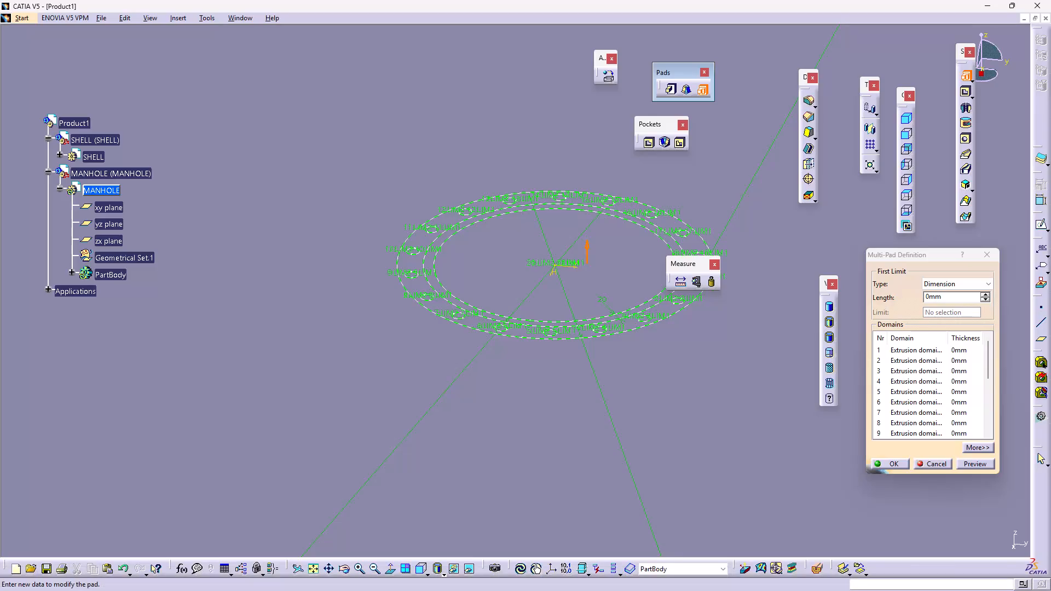
Show the multi-pad's second-limit options and go through domains 16 to 21 to identify the neck ring and bolted flange ring.
middle_drag(709, 378, 629, 379)
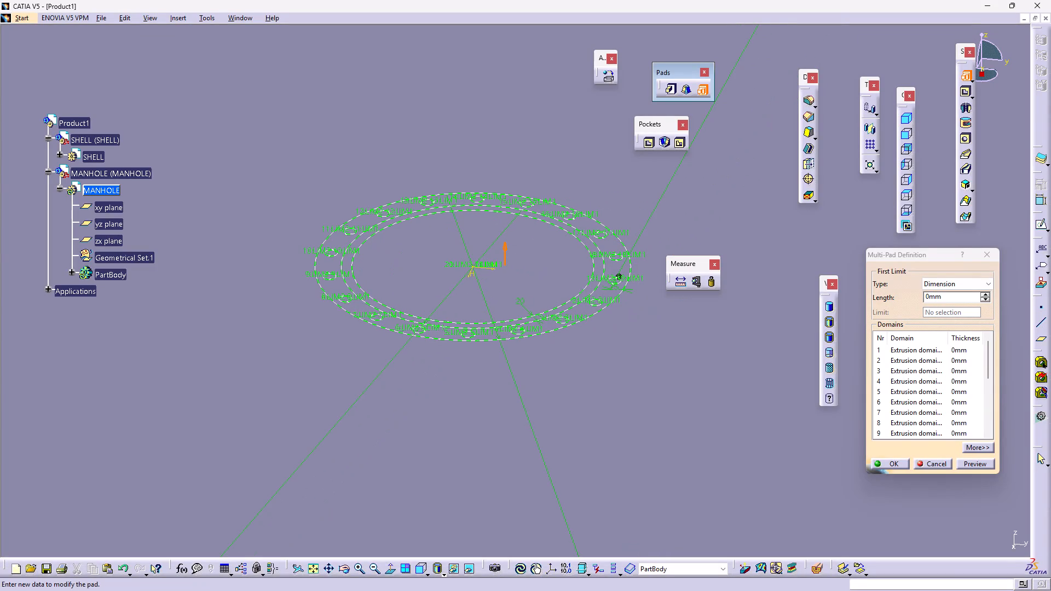
drag(931, 253, 767, 339)
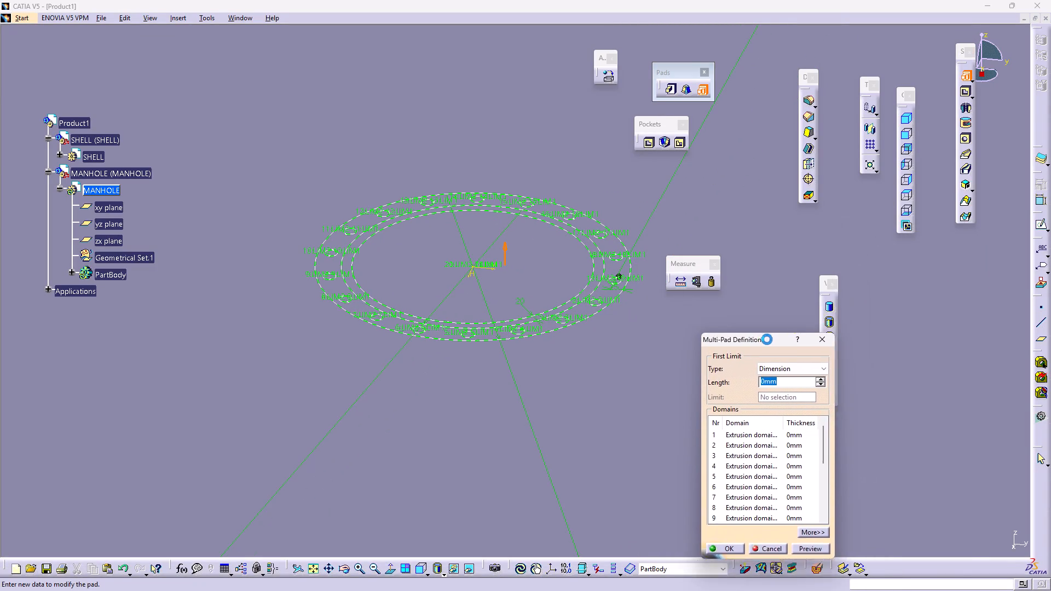
drag(767, 339, 910, 266)
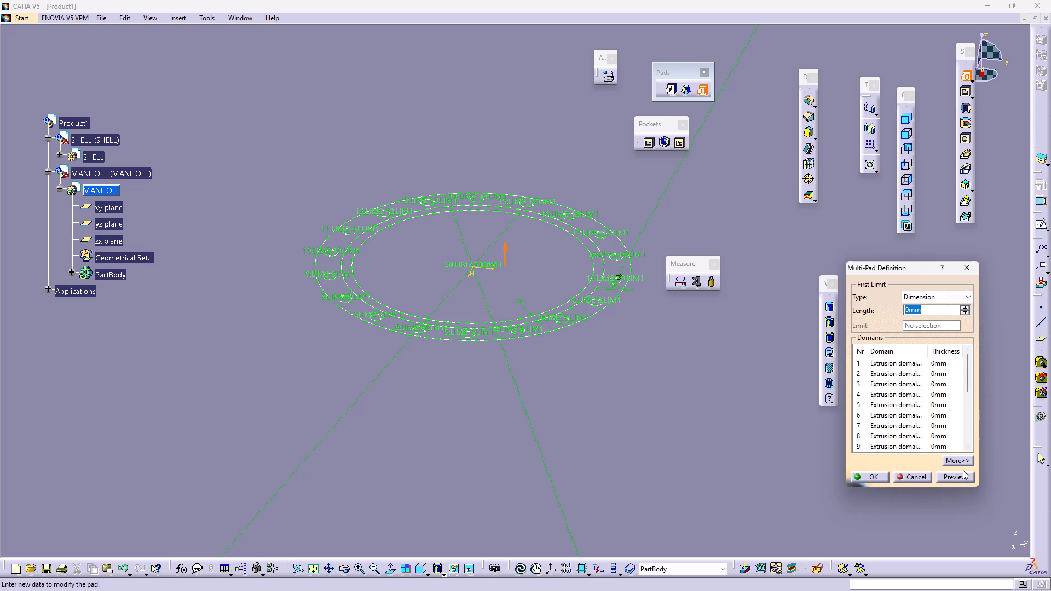
click(957, 462)
middle_drag(697, 390, 719, 372)
right_drag(689, 390, 721, 436)
right_click(723, 437)
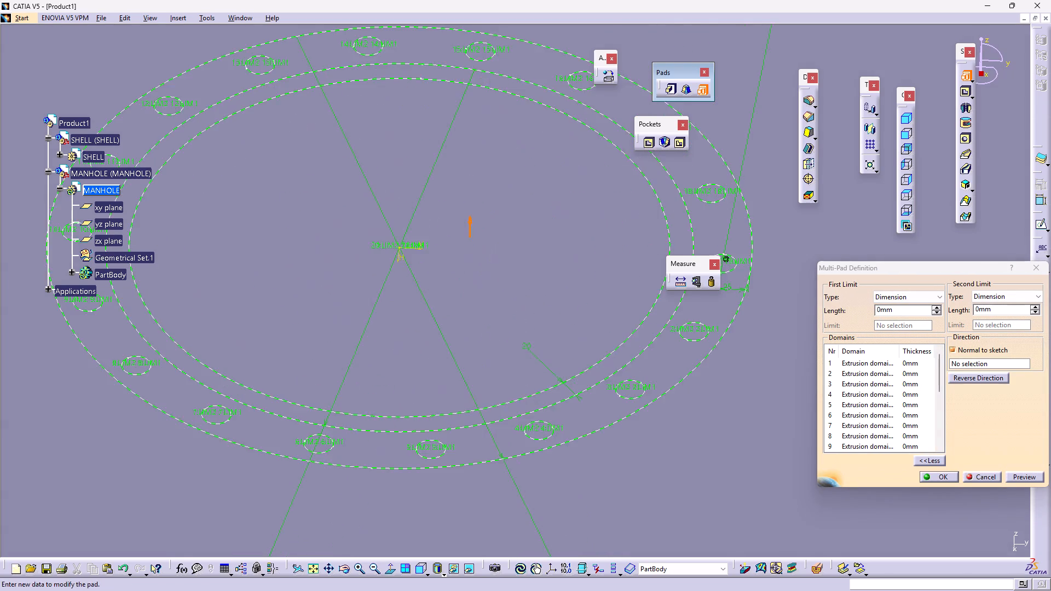
middle_drag(745, 421, 703, 352)
drag(942, 374, 957, 462)
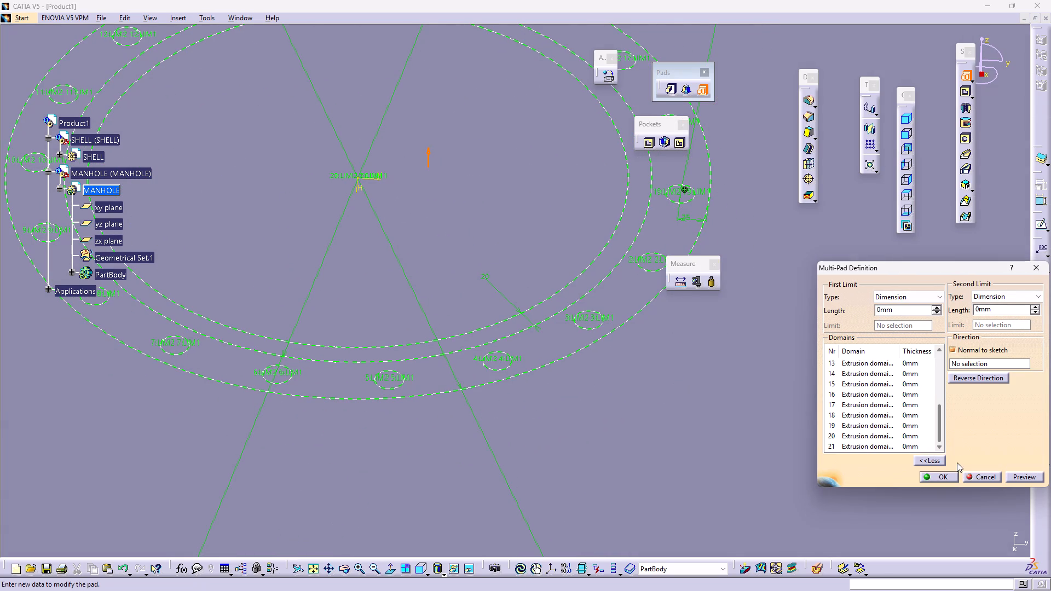
drag(957, 462, 955, 462)
click(909, 448)
middle_drag(626, 369, 650, 404)
right_click(625, 368)
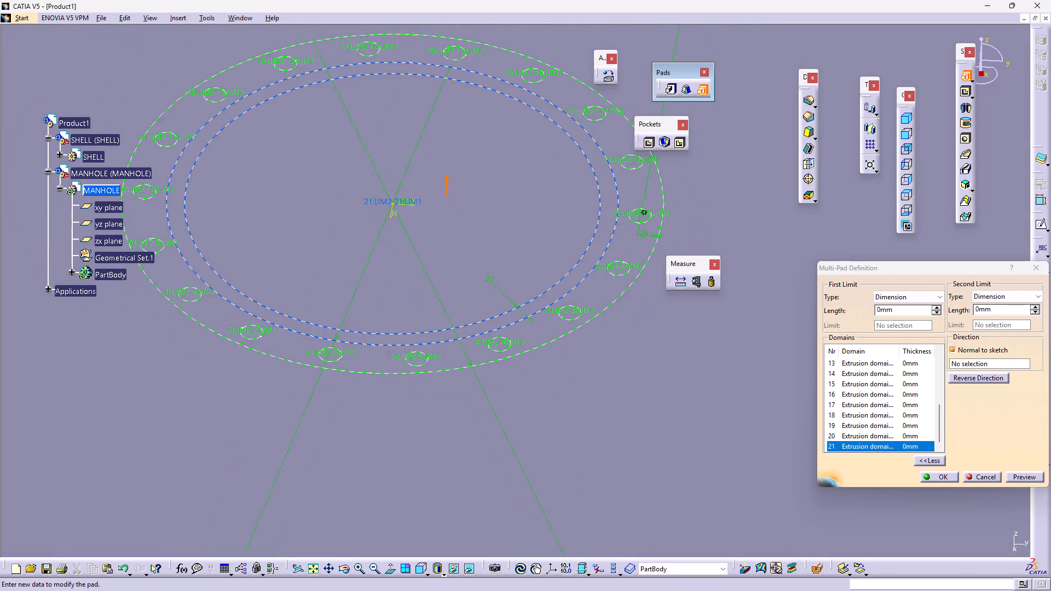
middle_drag(650, 404, 651, 408)
click(913, 434)
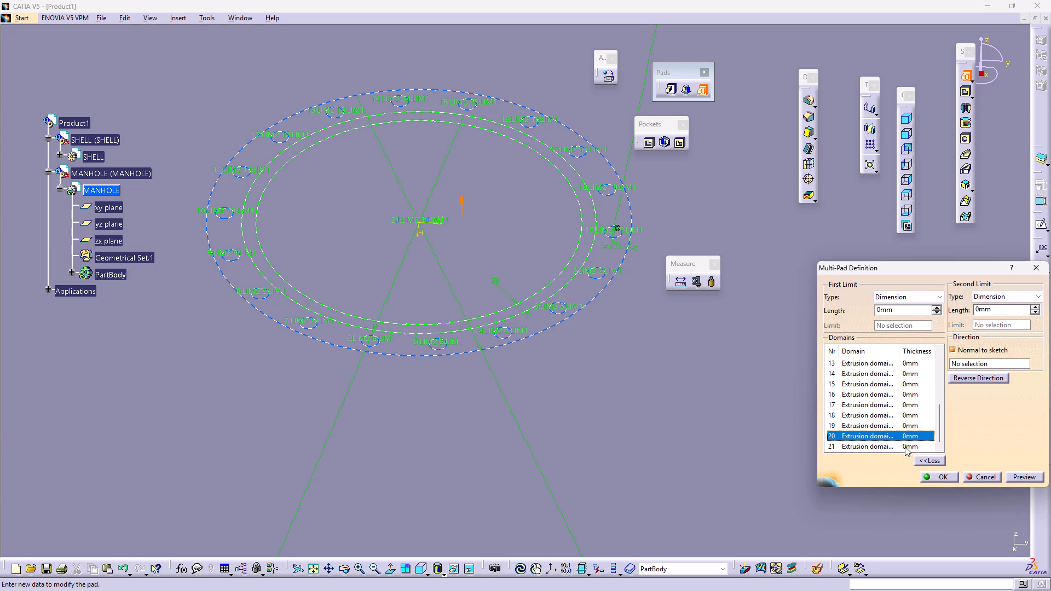
click(905, 447)
click(906, 436)
click(912, 422)
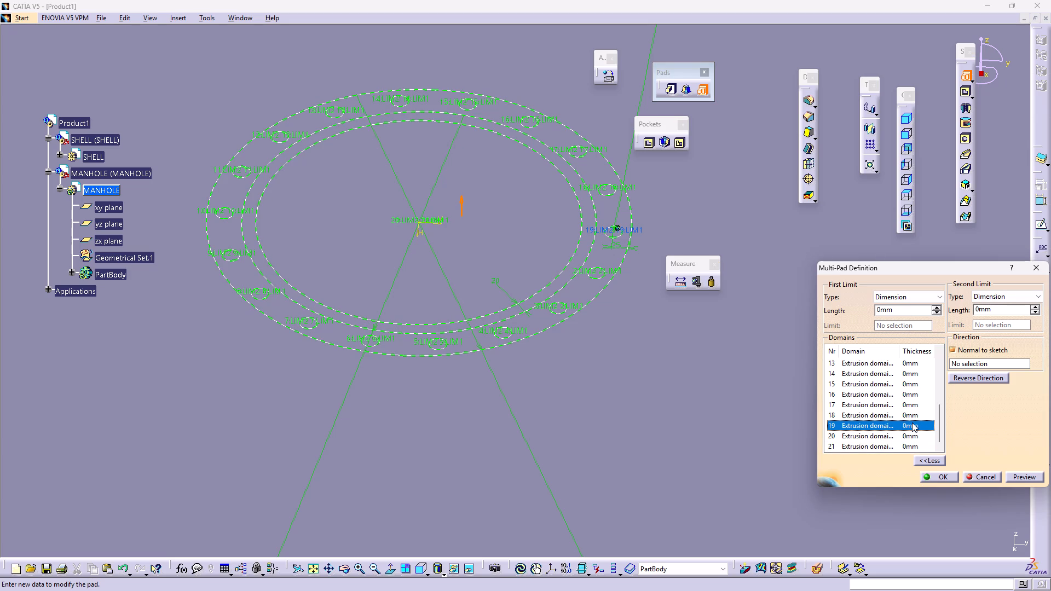
click(909, 413)
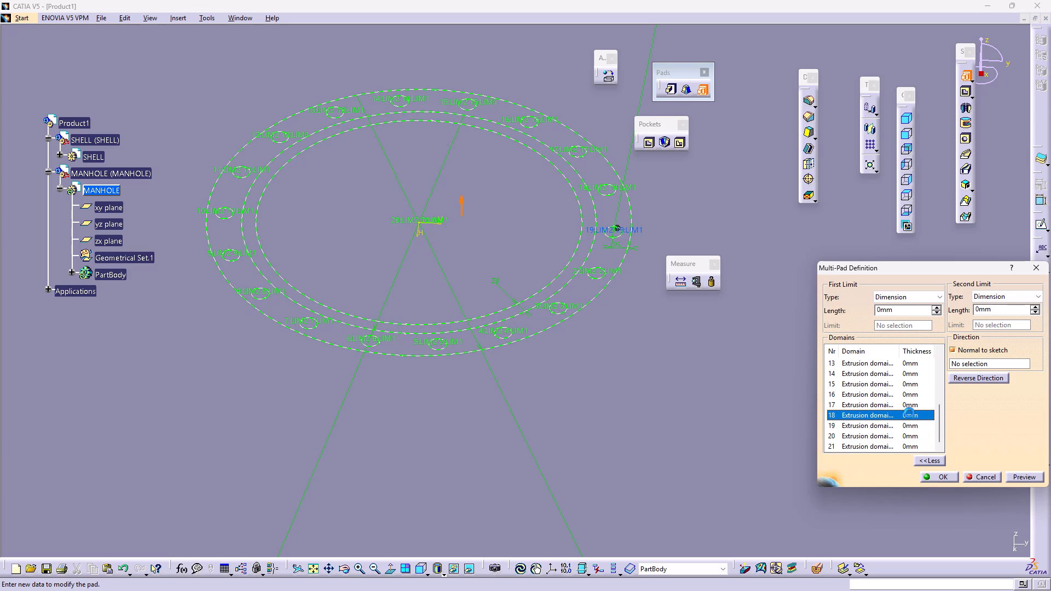
click(904, 396)
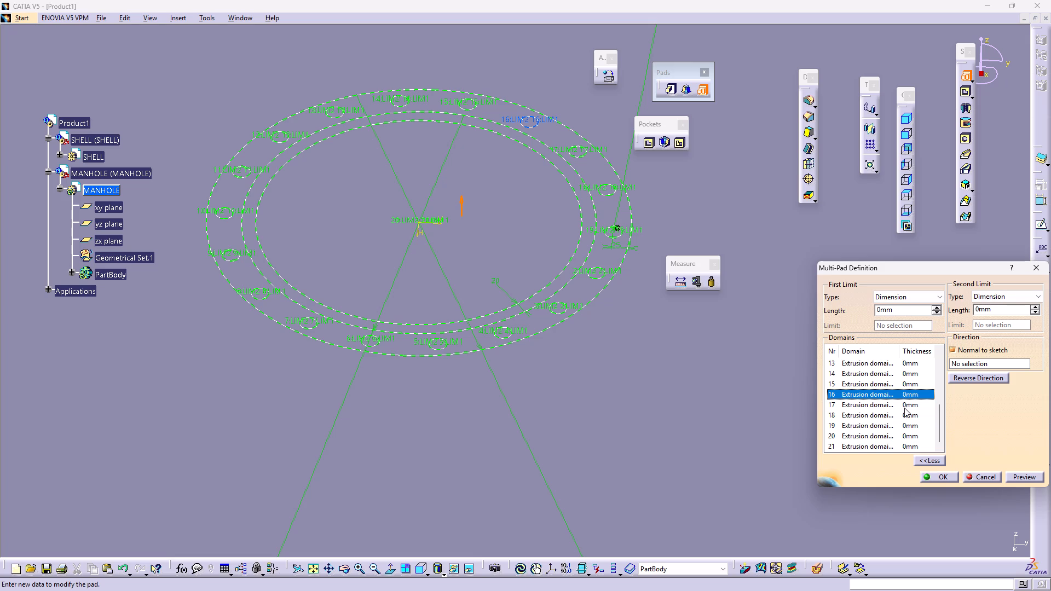
Set the first limit of the neck ring, domain 21, to 250 mm and preview the multi-pad.
click(906, 447)
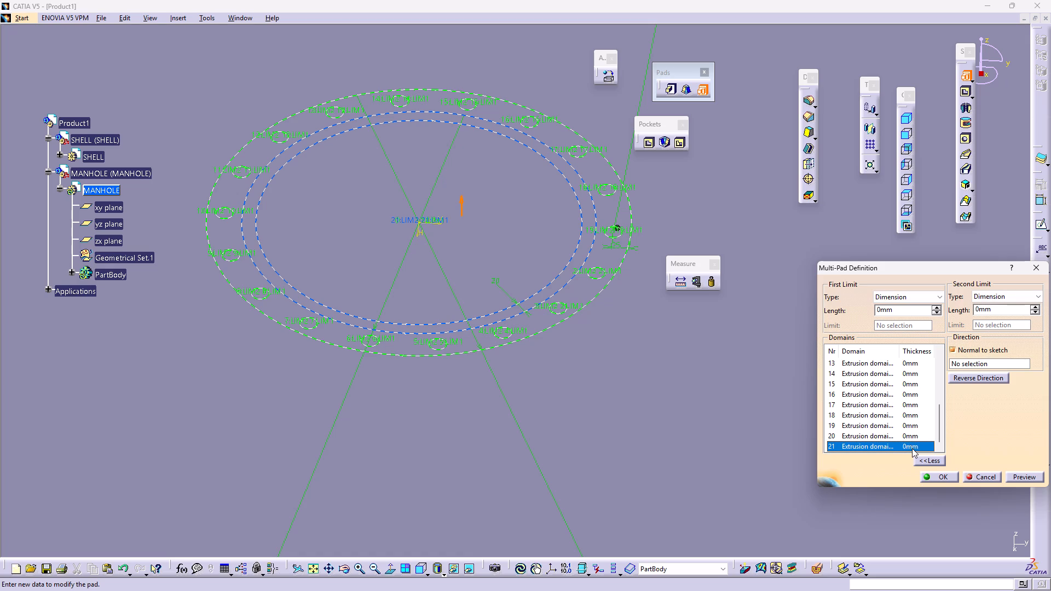
double_click(912, 446)
drag(910, 312, 843, 318)
text(250)
click(653, 442)
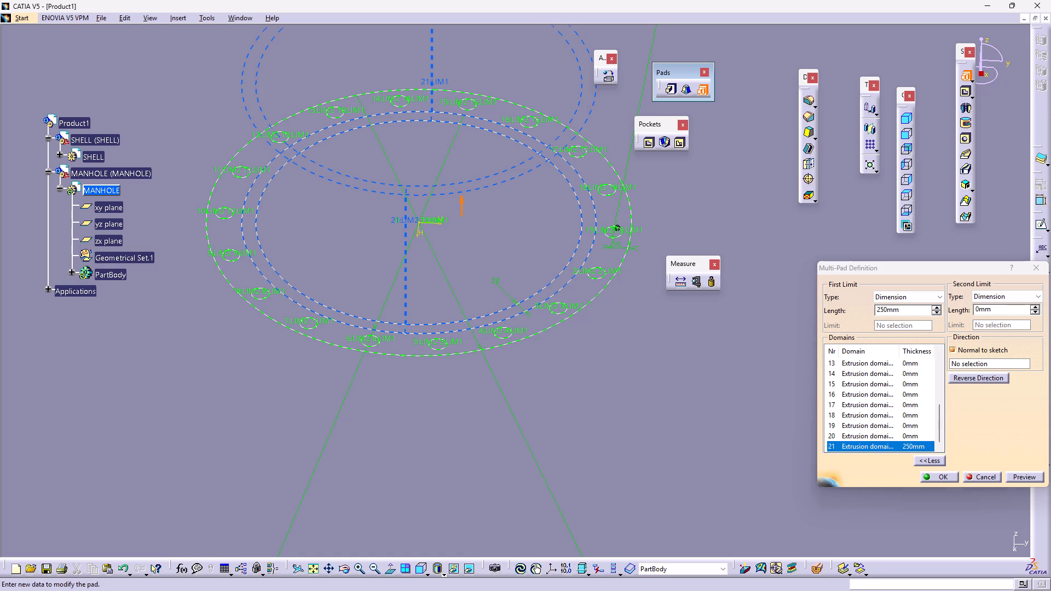
middle_drag(714, 468, 718, 374)
right_drag(709, 468, 718, 374)
middle_drag(687, 373, 698, 420)
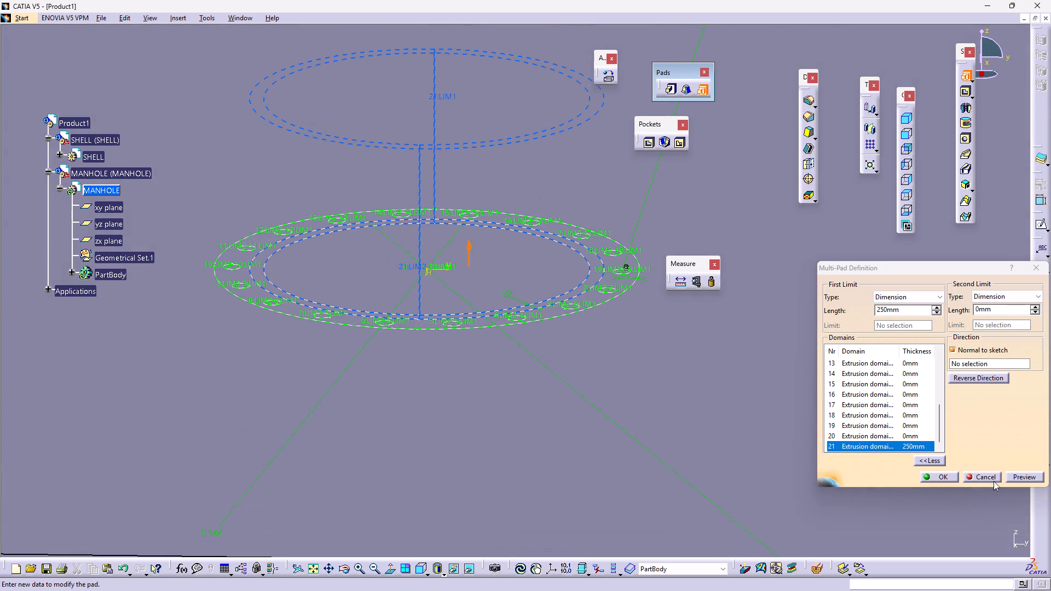
drag(1023, 472, 1023, 466)
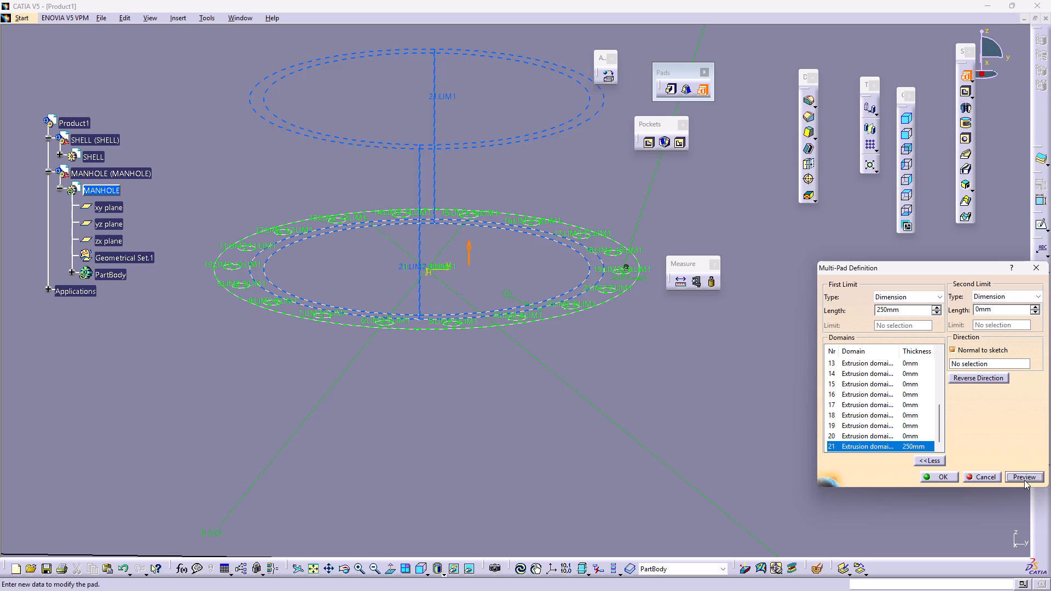
click(1024, 480)
click(622, 427)
middle_drag(628, 407, 657, 536)
right_drag(628, 407, 657, 536)
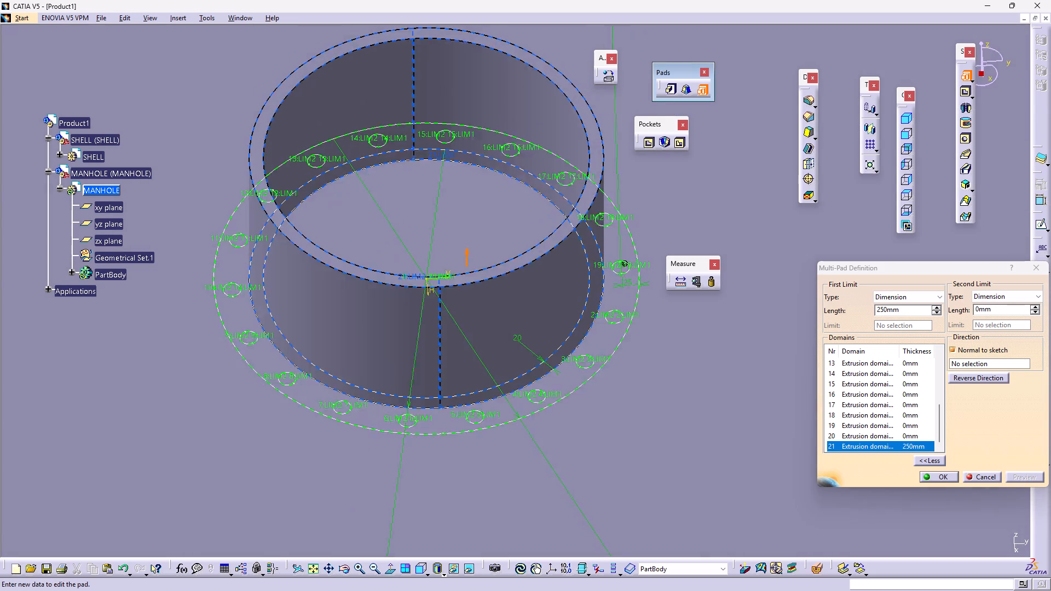
right_drag(657, 536, 663, 420)
middle_drag(657, 536, 663, 411)
right_click(663, 420)
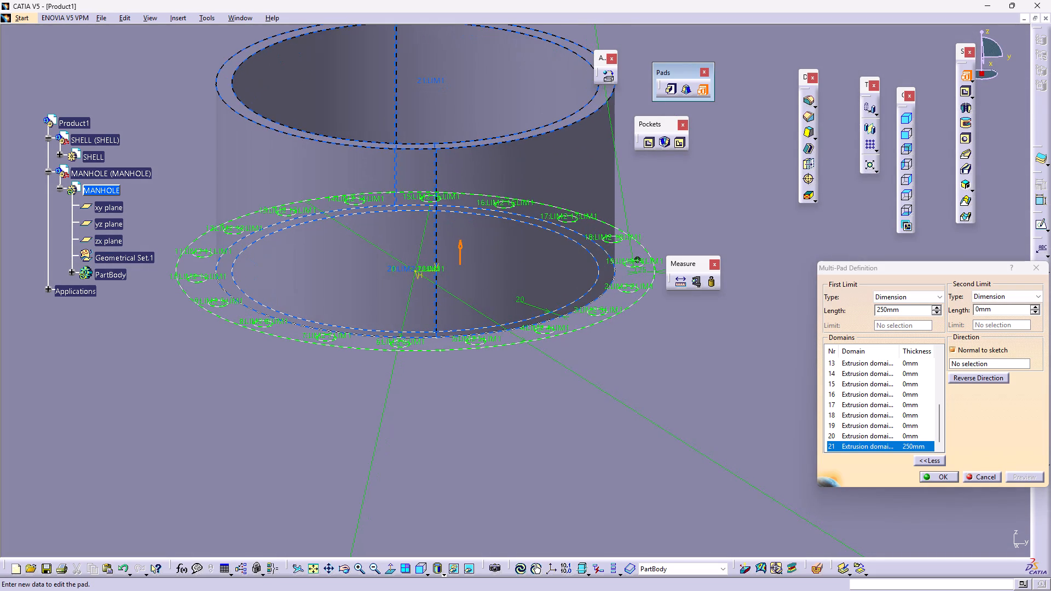
click(671, 360)
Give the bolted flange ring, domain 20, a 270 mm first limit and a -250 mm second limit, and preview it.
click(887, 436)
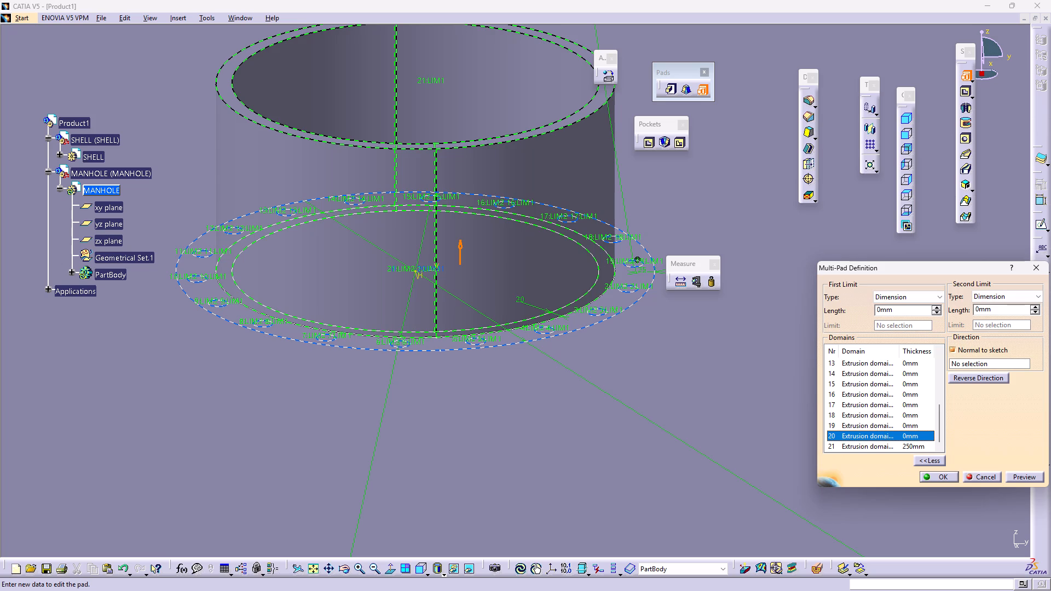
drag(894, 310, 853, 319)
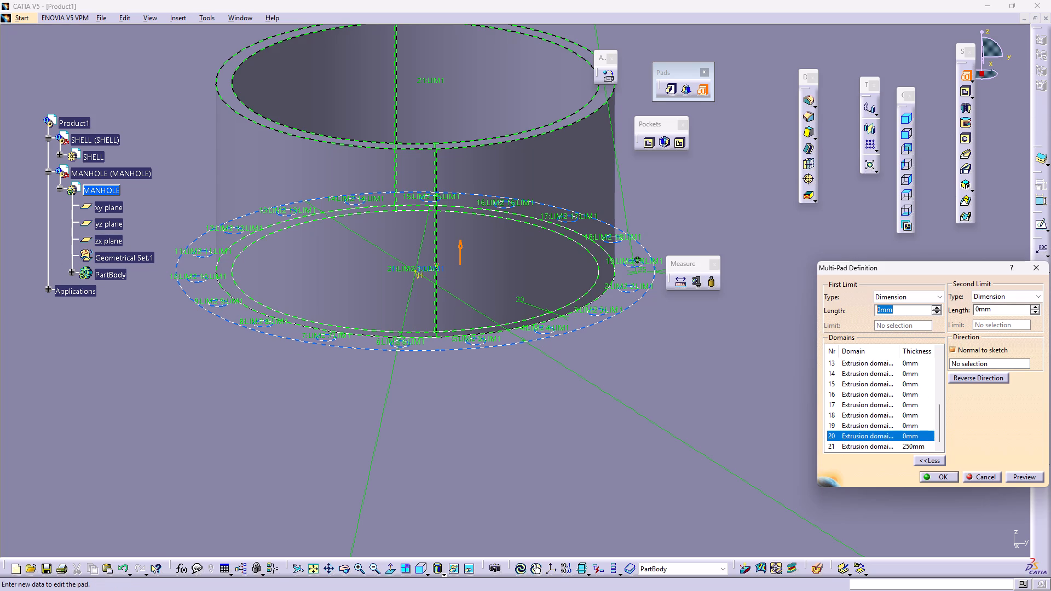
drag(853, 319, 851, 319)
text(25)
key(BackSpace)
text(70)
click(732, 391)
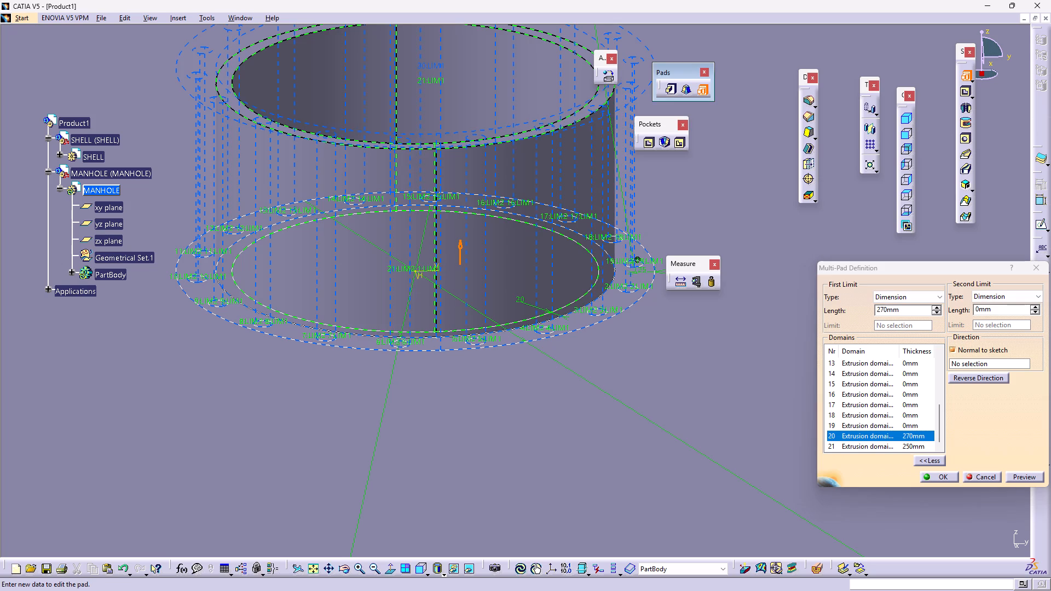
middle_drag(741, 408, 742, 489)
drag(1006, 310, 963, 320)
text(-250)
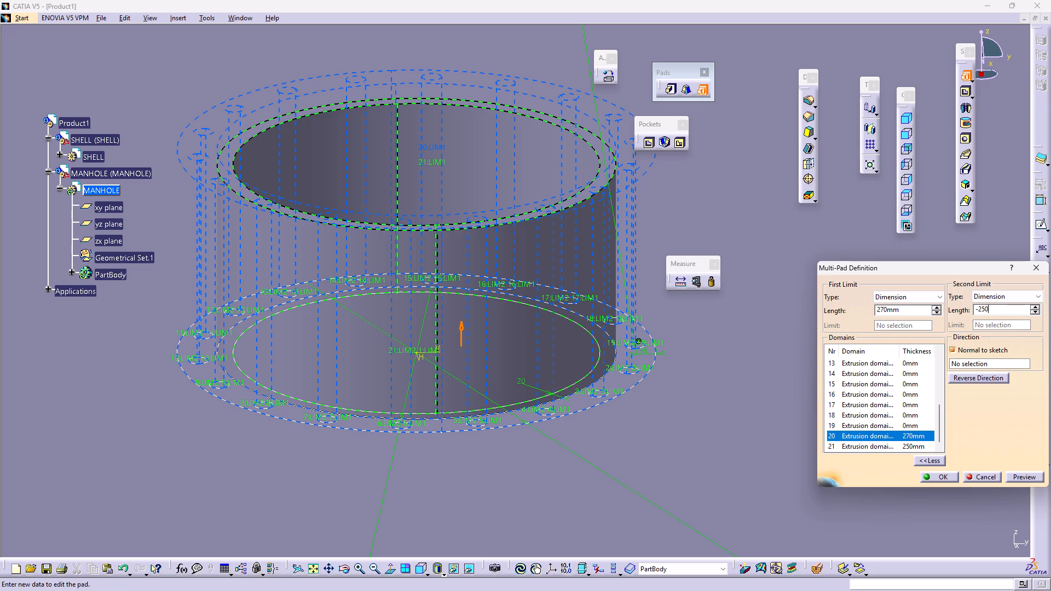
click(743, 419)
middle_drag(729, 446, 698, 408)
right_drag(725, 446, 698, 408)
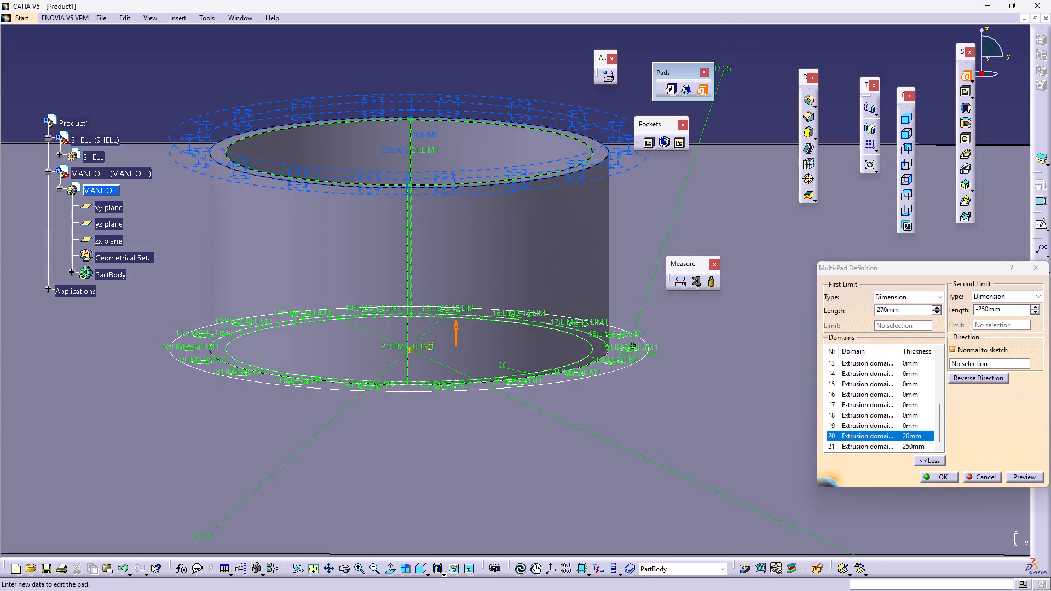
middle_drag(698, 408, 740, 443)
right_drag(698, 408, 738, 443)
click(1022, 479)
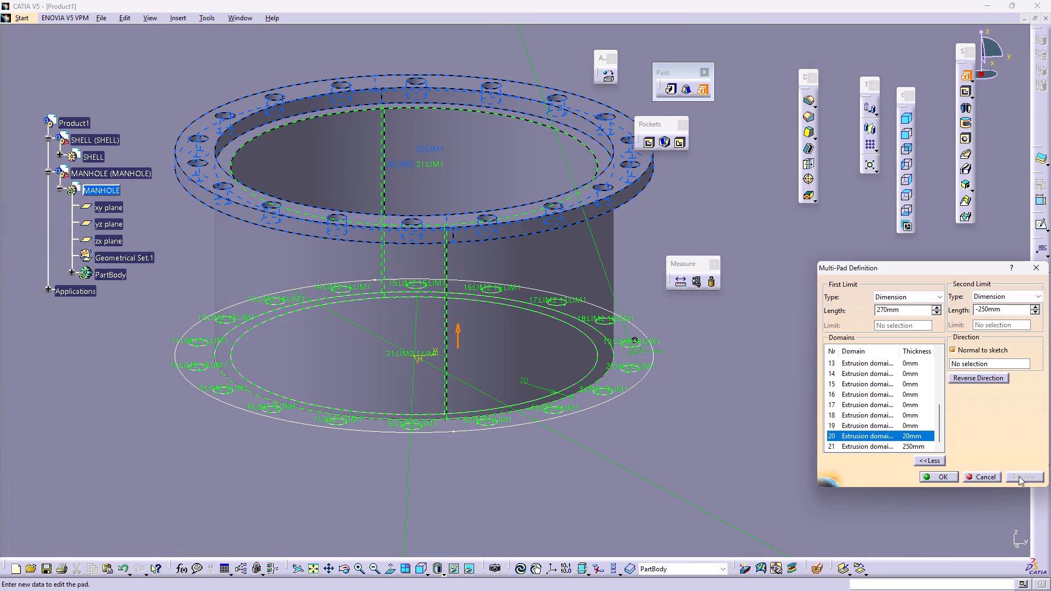
Examine from several angles how the previewed bolted flange ring sits against the upper end of the neck.
middle_drag(744, 409, 731, 468)
right_drag(738, 408, 741, 494)
right_click(741, 494)
middle_drag(699, 479, 685, 472)
right_drag(699, 479, 685, 472)
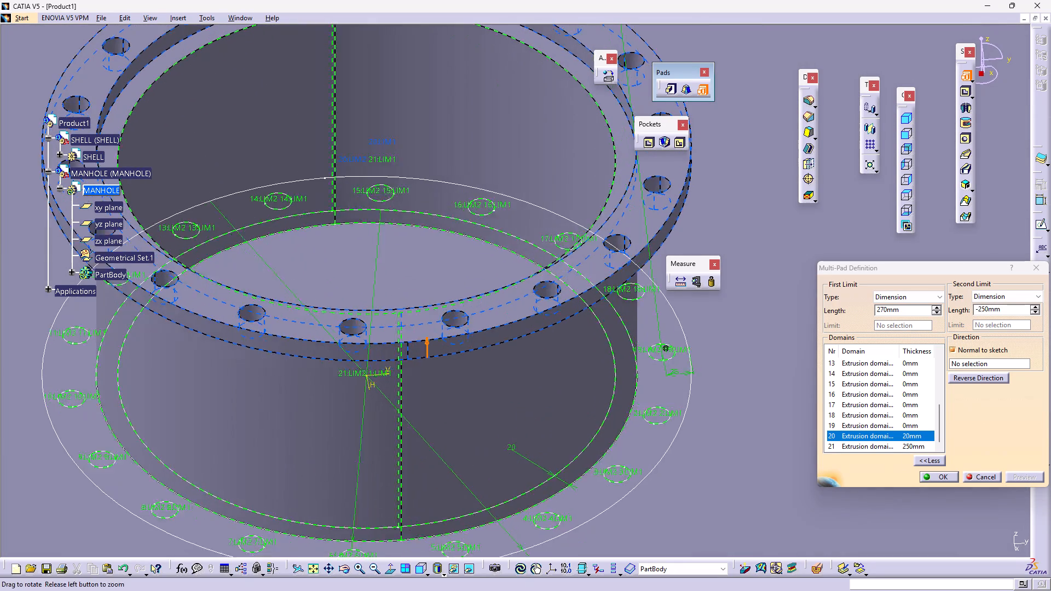
right_drag(685, 472, 659, 316)
middle_drag(685, 472, 659, 316)
middle_drag(605, 279, 622, 371)
middle_drag(567, 291, 597, 402)
right_drag(567, 291, 597, 402)
scroll(576, 340, up, 1)
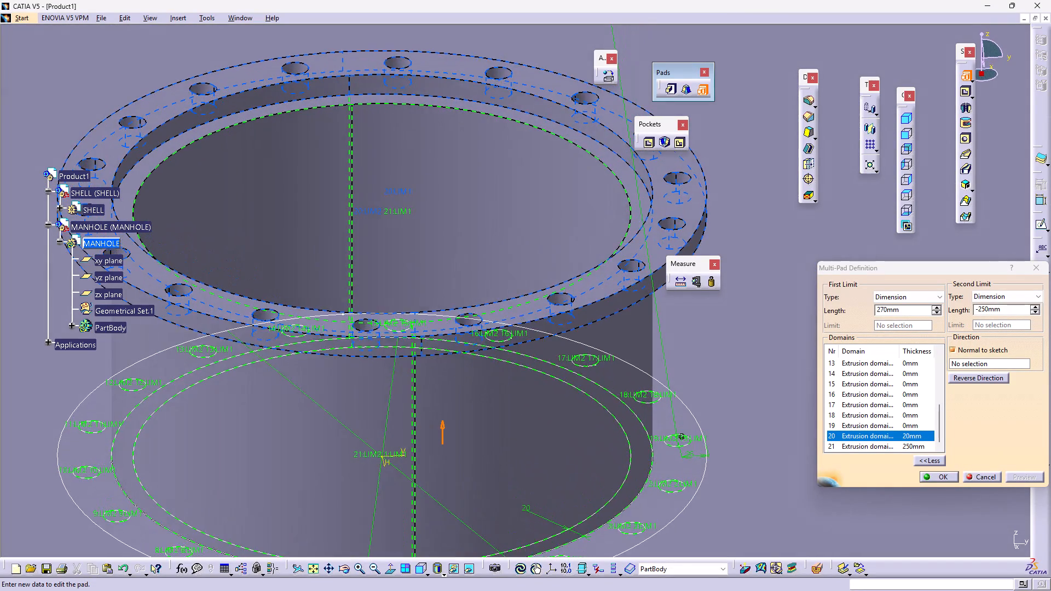
right_drag(597, 402, 600, 414)
middle_drag(597, 402, 600, 414)
middle_drag(546, 390, 551, 375)
right_click(539, 349)
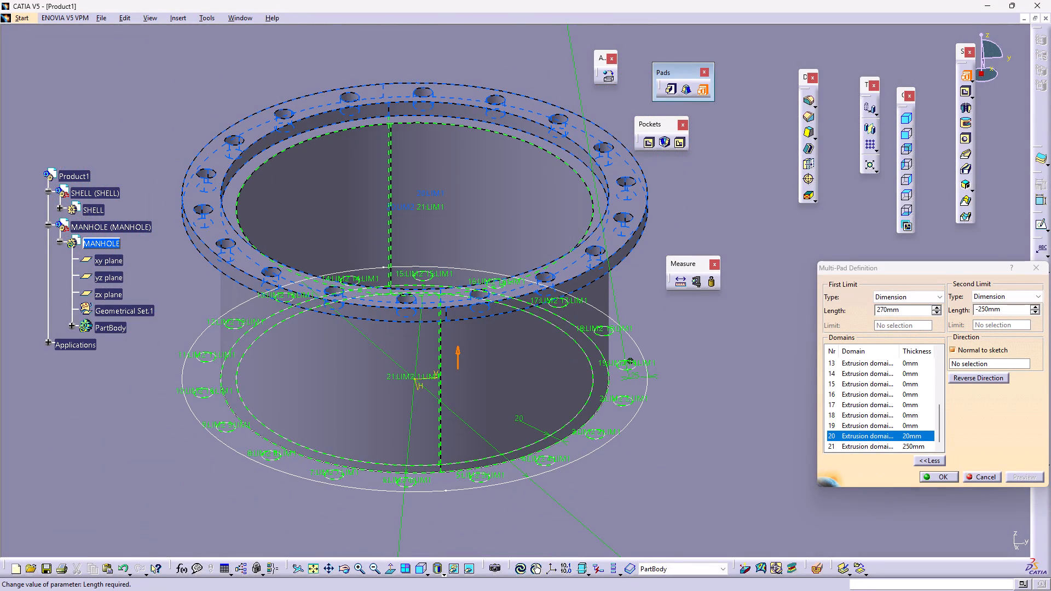
Change the flange ring's first limit to 250 mm and second limit to -230 mm, and preview the multi-pad.
drag(900, 310, 843, 311)
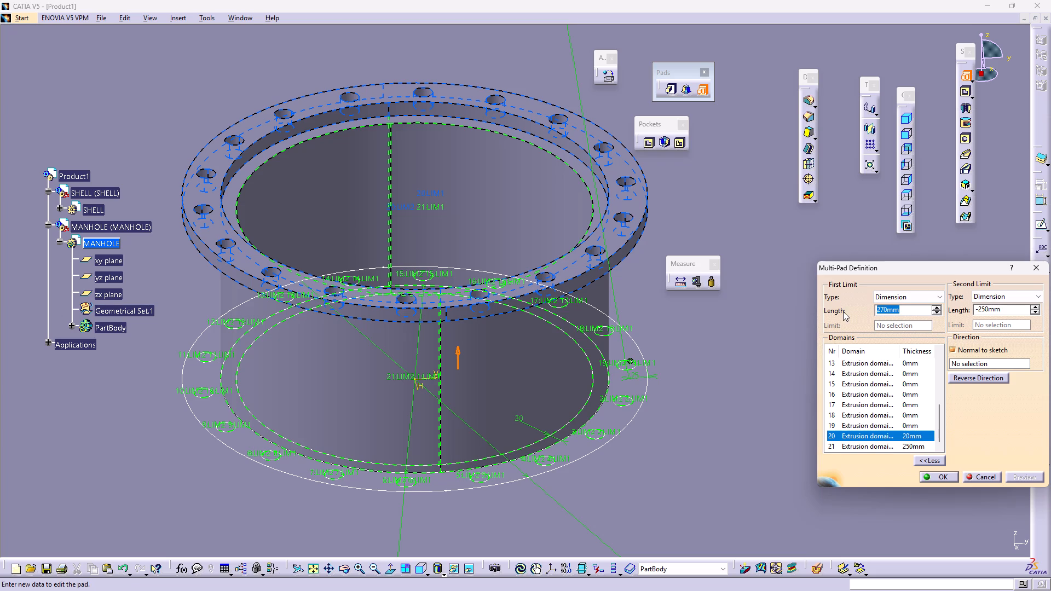
text(250)
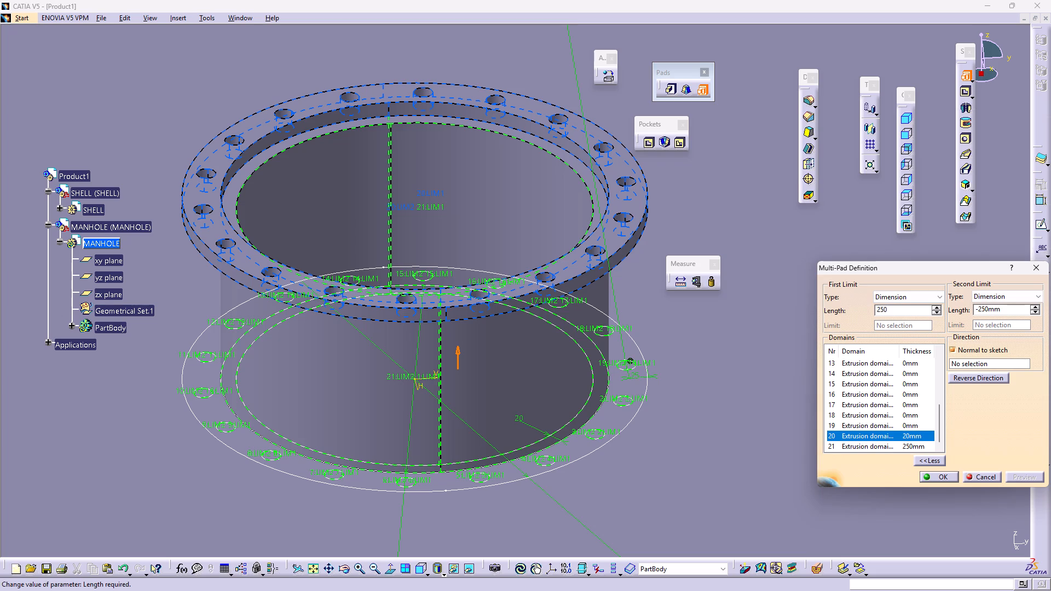
click(985, 308)
key(BackSpace)
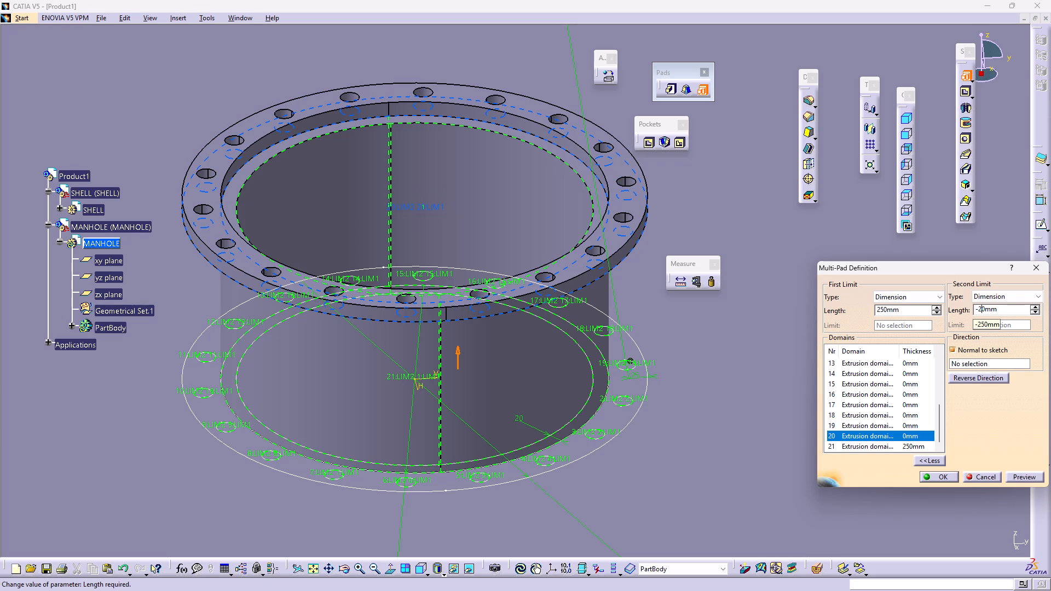
key(3)
click(771, 372)
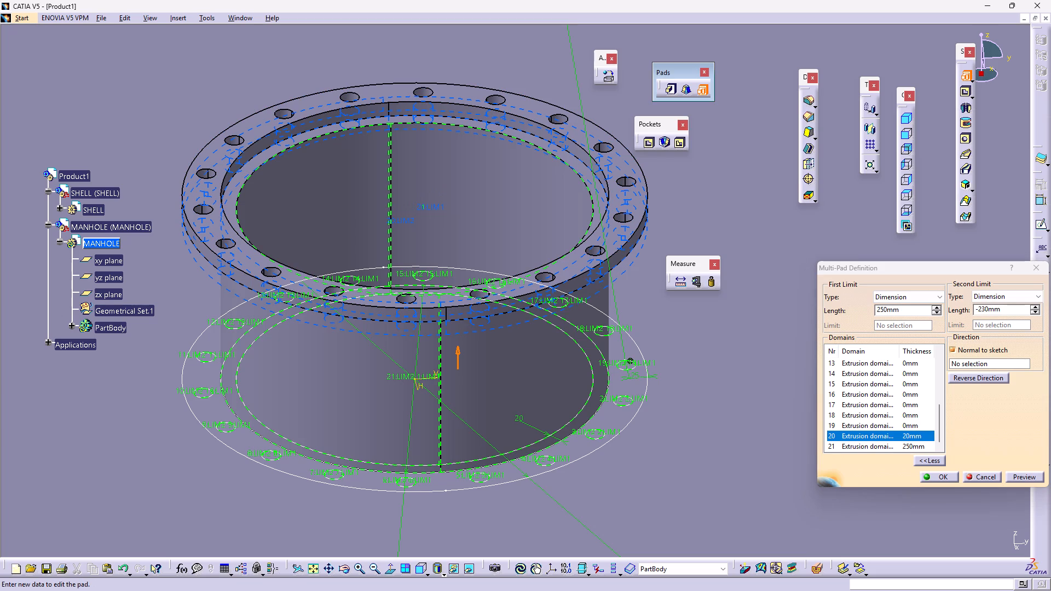
click(1018, 475)
middle_drag(704, 436, 662, 420)
right_drag(696, 432, 662, 420)
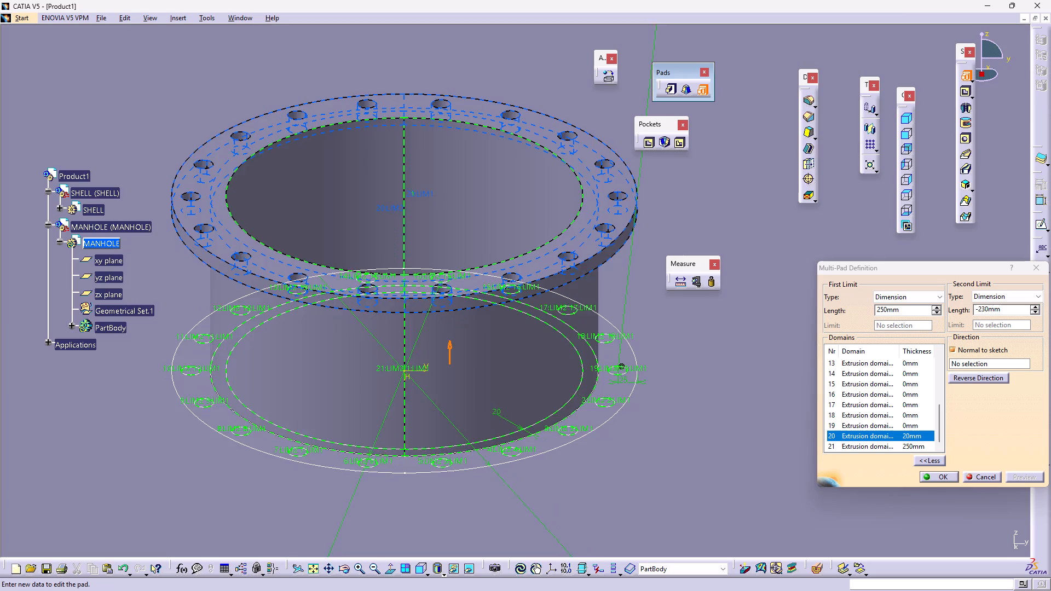
middle_drag(662, 420, 628, 436)
right_drag(662, 420, 628, 436)
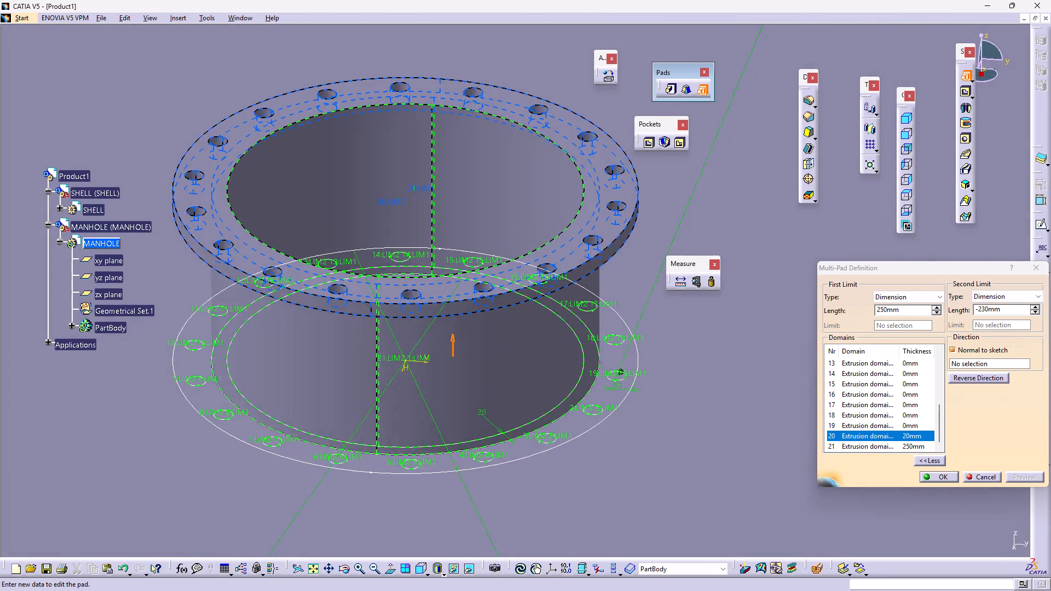
middle_drag(628, 436, 609, 468)
right_drag(628, 436, 609, 468)
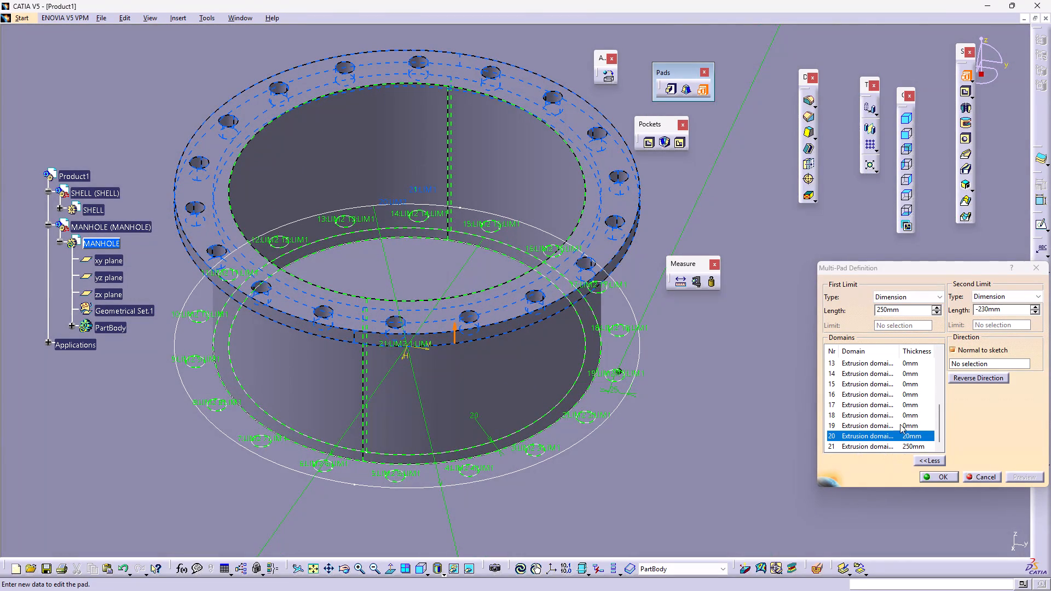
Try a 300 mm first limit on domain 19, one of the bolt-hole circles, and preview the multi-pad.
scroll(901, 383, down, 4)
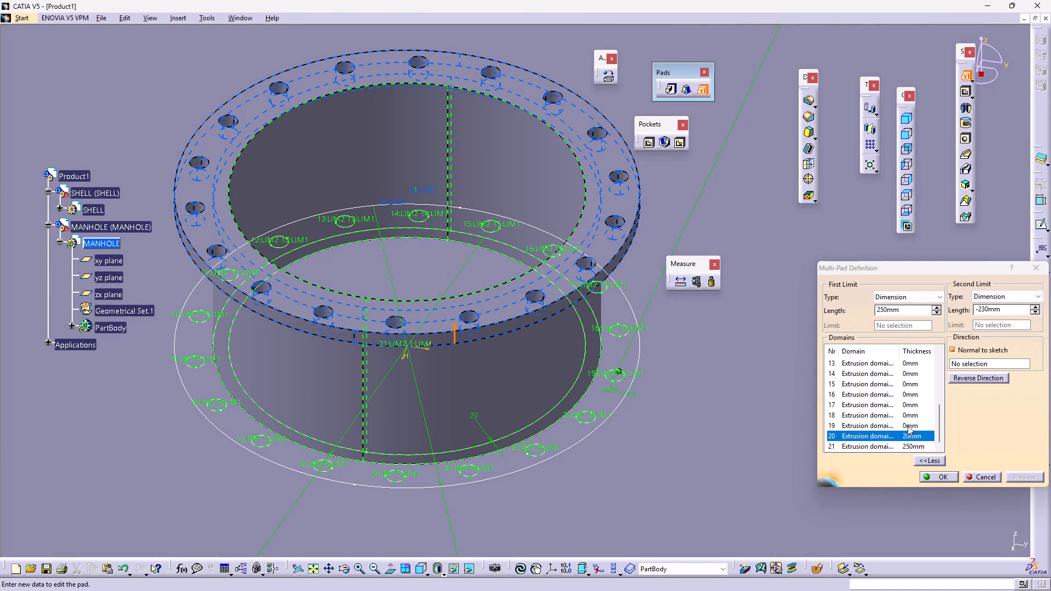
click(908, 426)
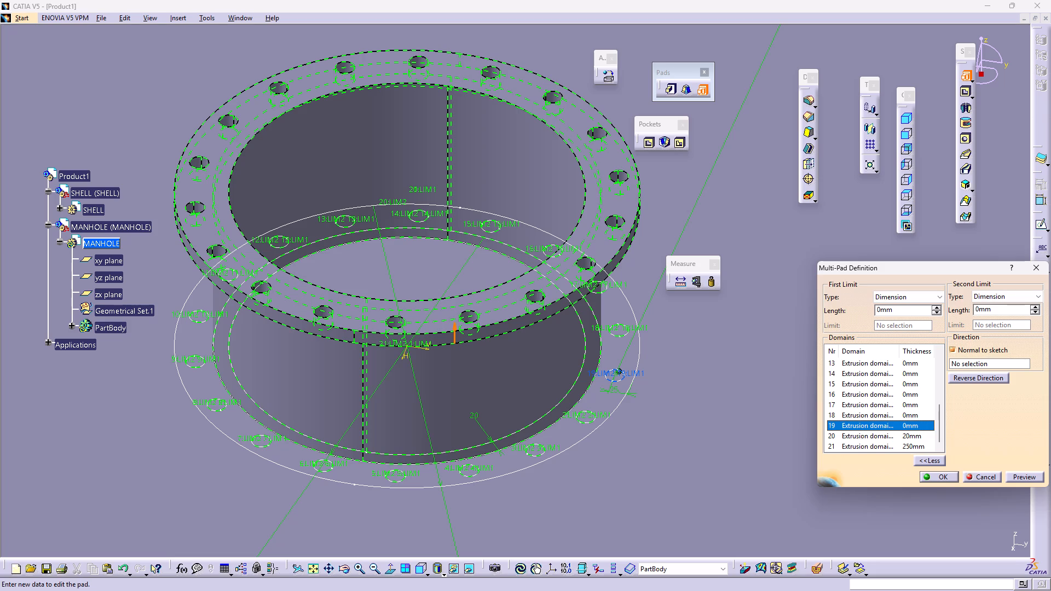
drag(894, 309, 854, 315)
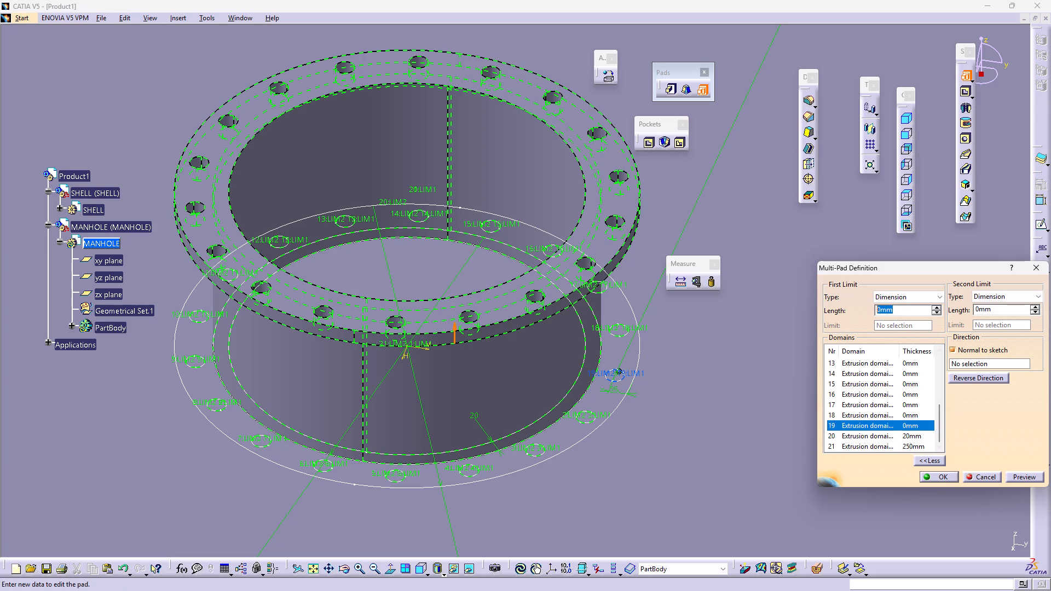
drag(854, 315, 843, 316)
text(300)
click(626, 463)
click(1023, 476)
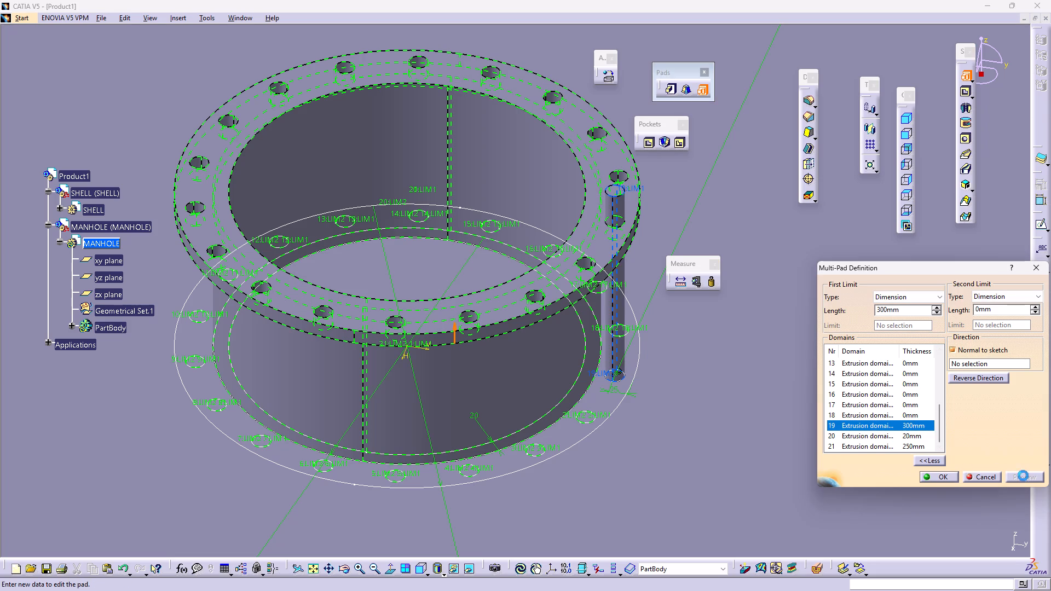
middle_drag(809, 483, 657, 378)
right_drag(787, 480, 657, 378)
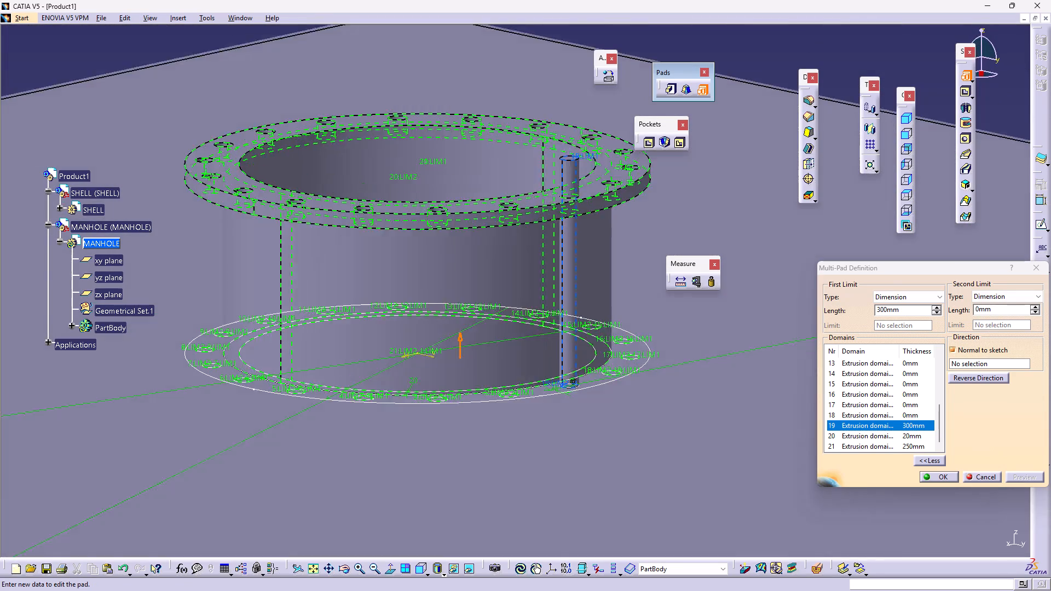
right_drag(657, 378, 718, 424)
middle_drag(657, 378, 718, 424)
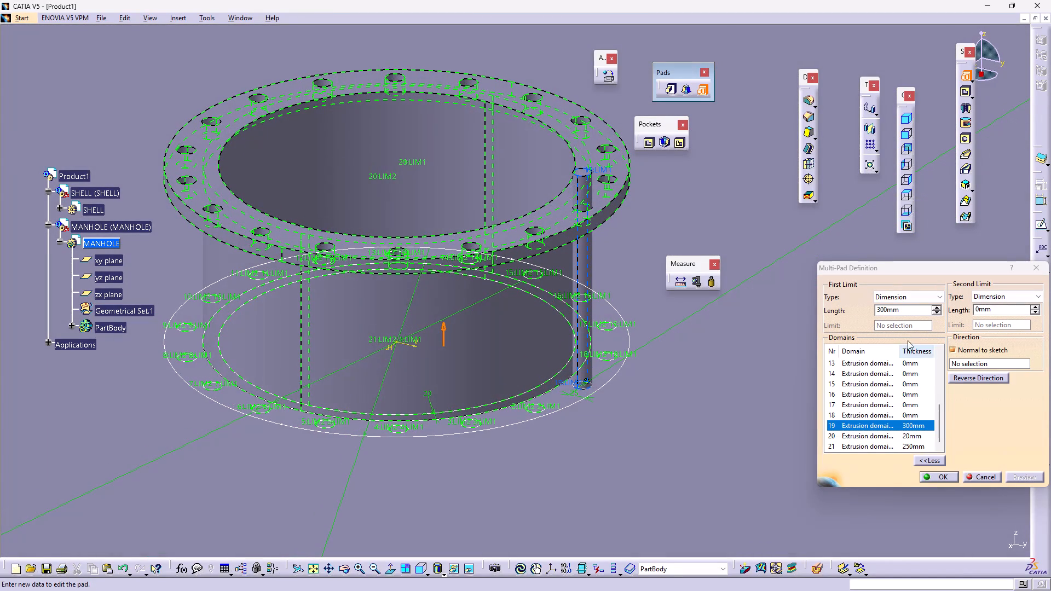
Set domain 19's first limit to 0 mm and complete the multi-pad for the manhole neck and flange.
drag(902, 314, 859, 316)
key(0)
key(Return)
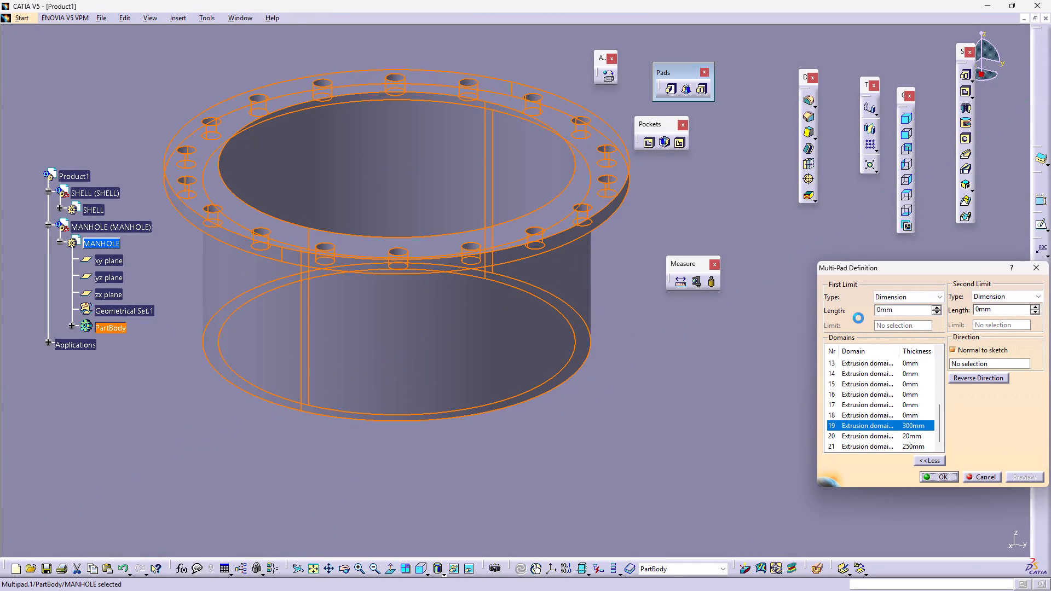
click(709, 434)
Examine the finished manhole neck and bolted flange on the tank's top face from several angles.
middle_drag(652, 415, 610, 536)
right_drag(650, 415, 560, 480)
right_click(560, 480)
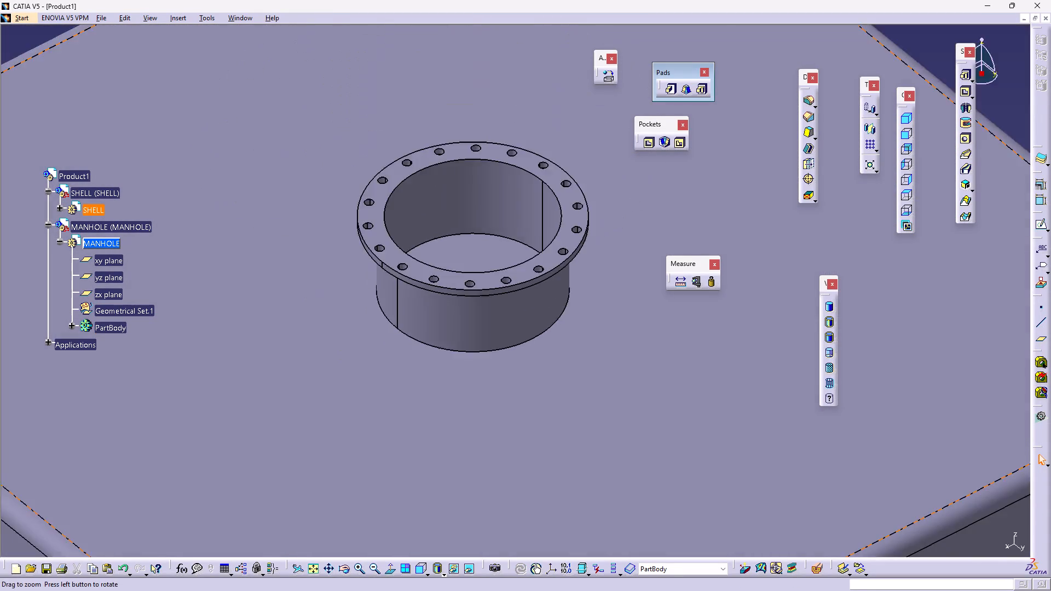
middle_drag(610, 536, 609, 507)
middle_drag(480, 391, 813, 334)
right_drag(480, 397, 831, 347)
middle_drag(555, 410, 634, 412)
right_click(625, 316)
scroll(625, 316, up, 1)
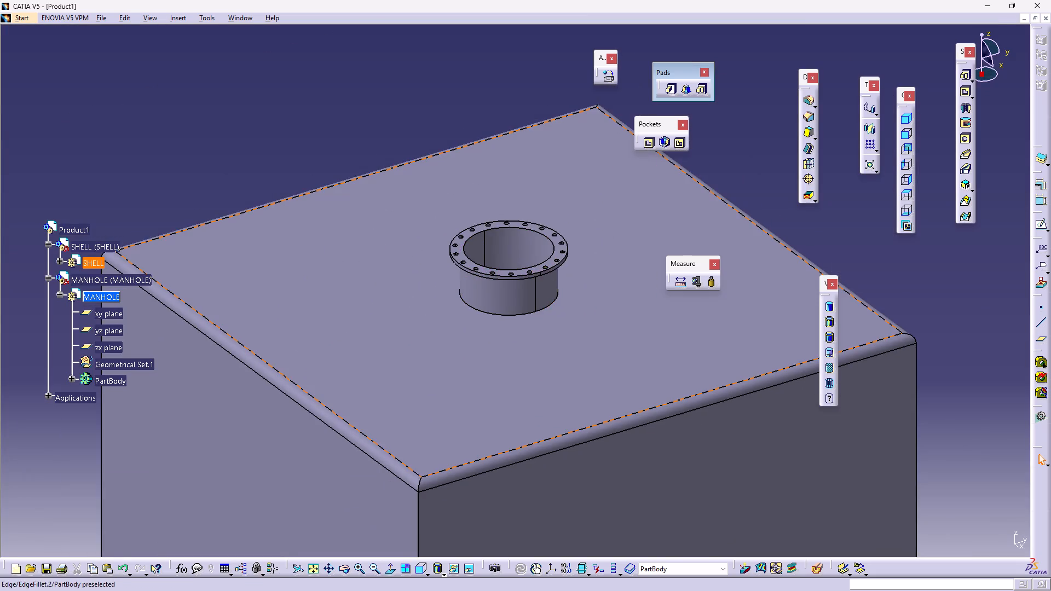
middle_drag(594, 323, 657, 330)
right_drag(594, 323, 657, 330)
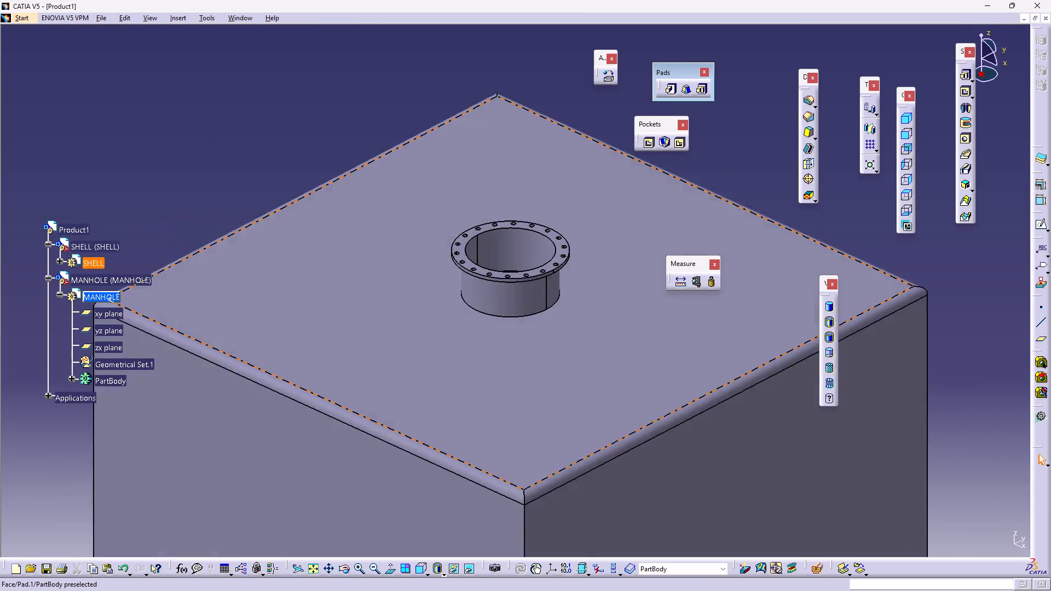
right_drag(657, 330, 765, 368)
middle_drag(657, 330, 763, 366)
middle_drag(584, 351, 663, 424)
right_drag(586, 356, 662, 424)
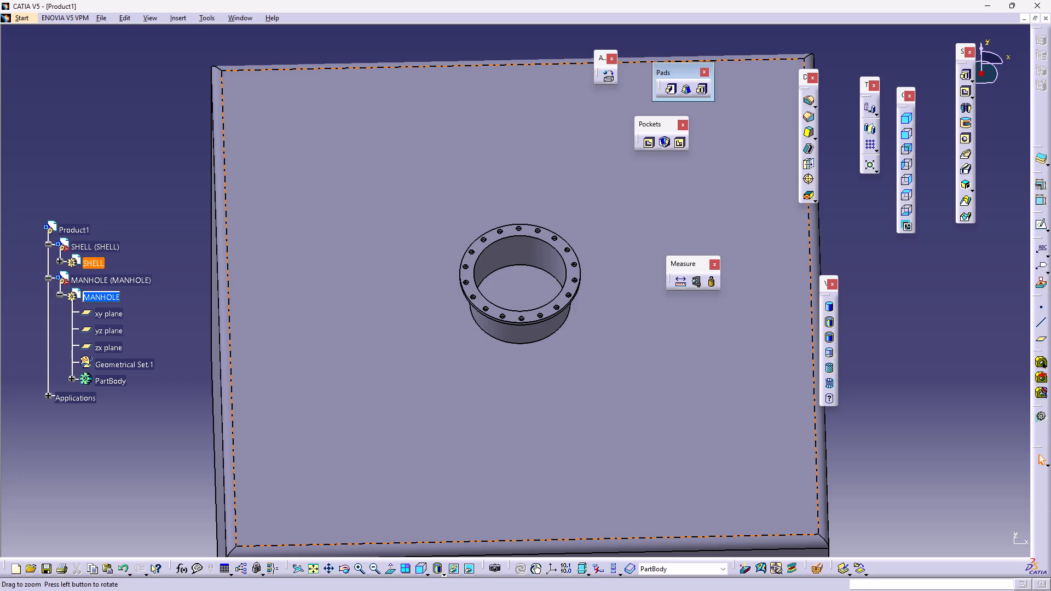
click(599, 372)
middle_drag(605, 428, 609, 187)
right_drag(575, 398, 609, 187)
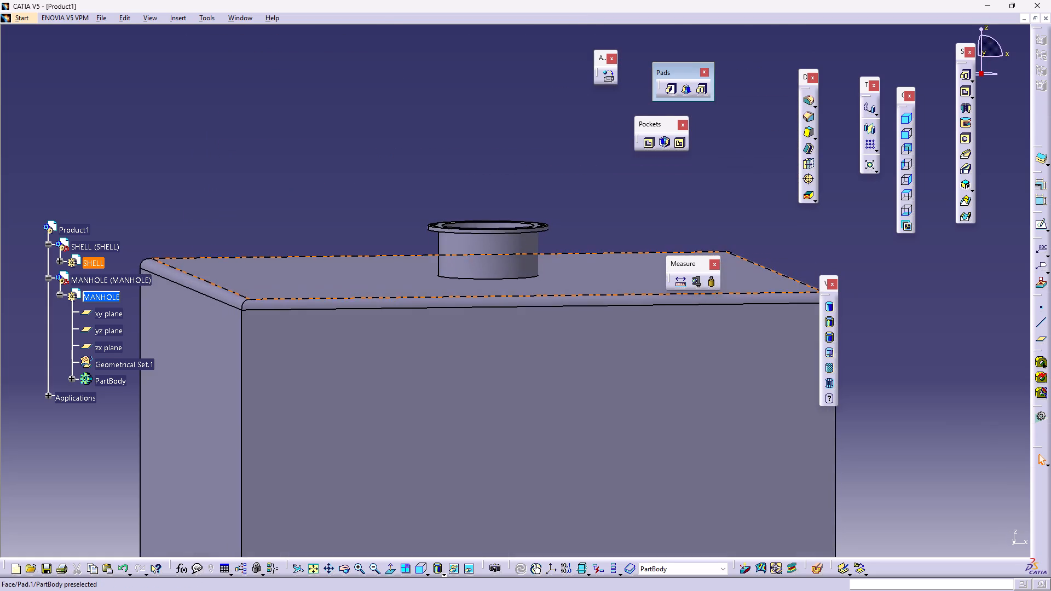
middle_drag(609, 187, 610, 187)
right_drag(609, 187, 607, 186)
middle_click(610, 187)
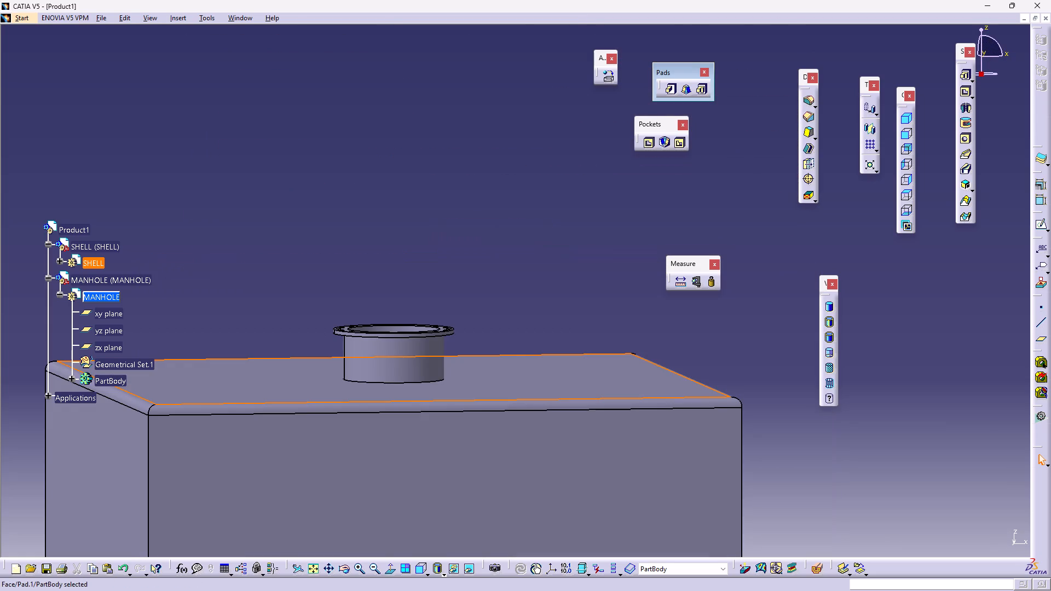
double_click(512, 147)
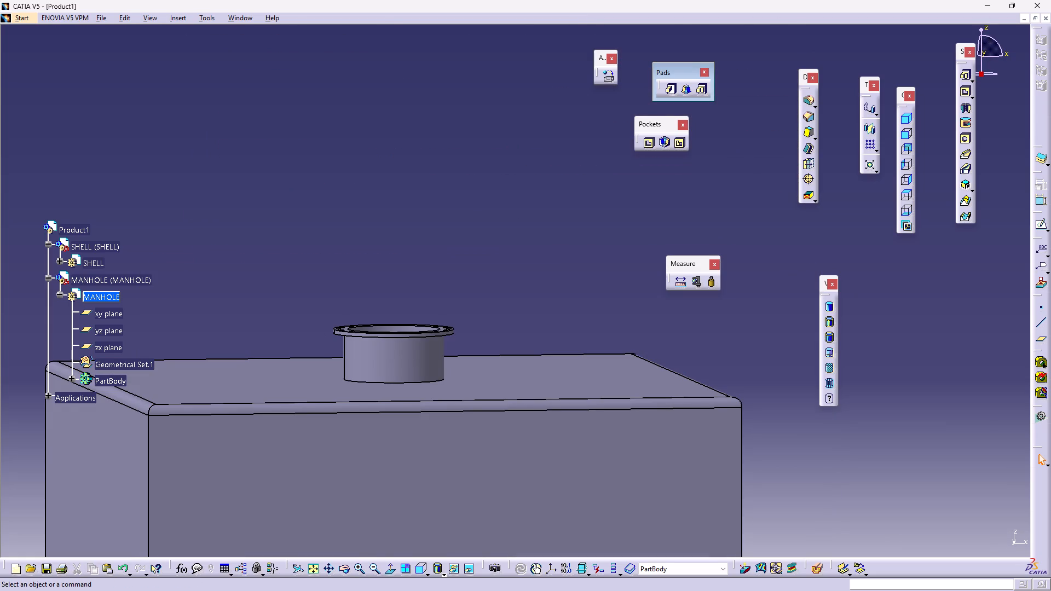
click(457, 245)
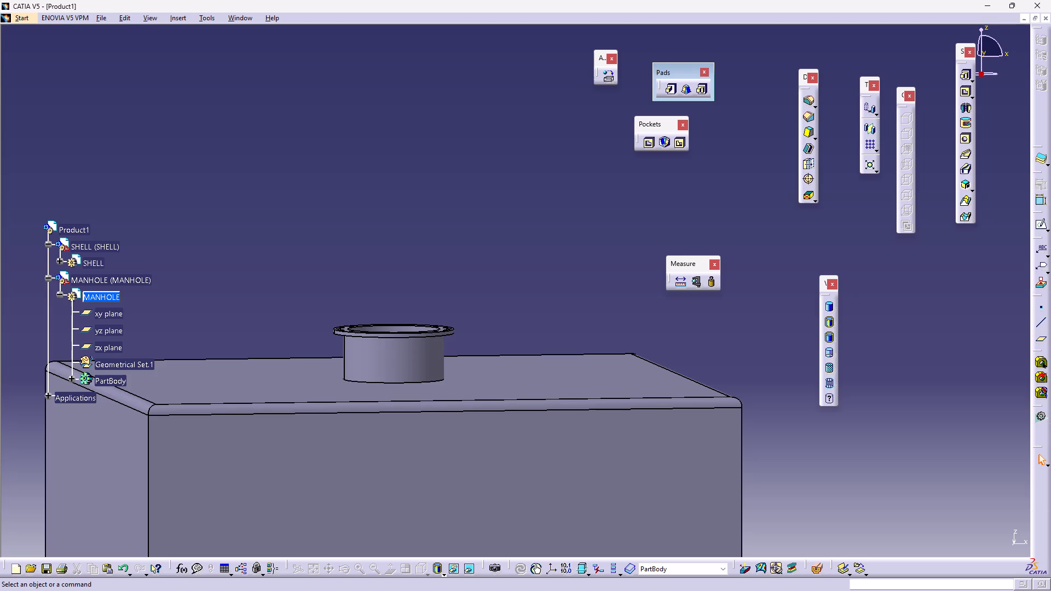
middle_drag(460, 329, 341, 444)
right_drag(458, 332, 341, 444)
middle_drag(256, 345, 272, 420)
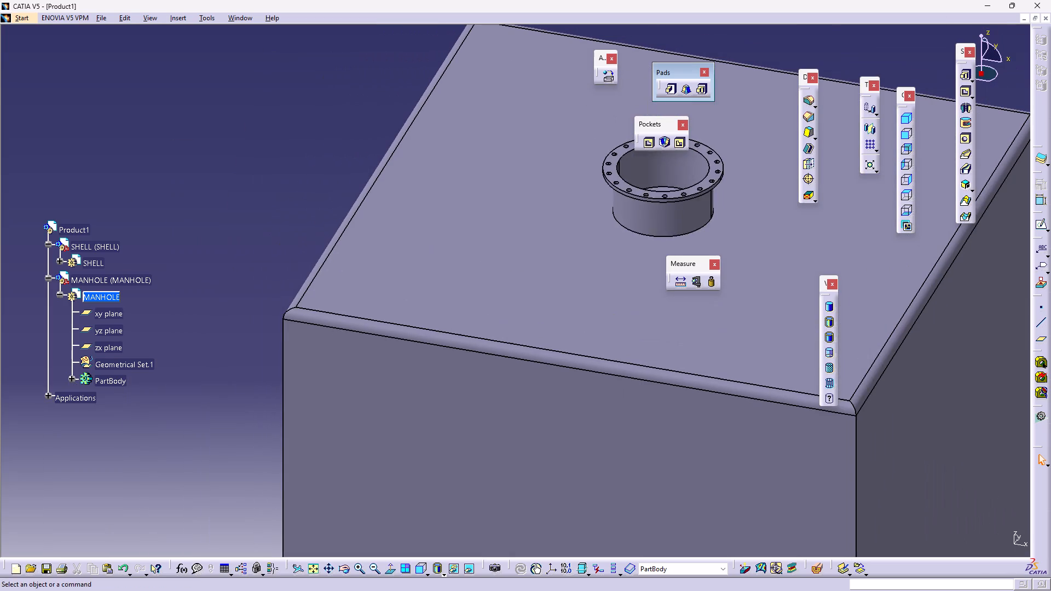
Activate the top-level assembly Product1 and insert a new part into it.
double_click(83, 228)
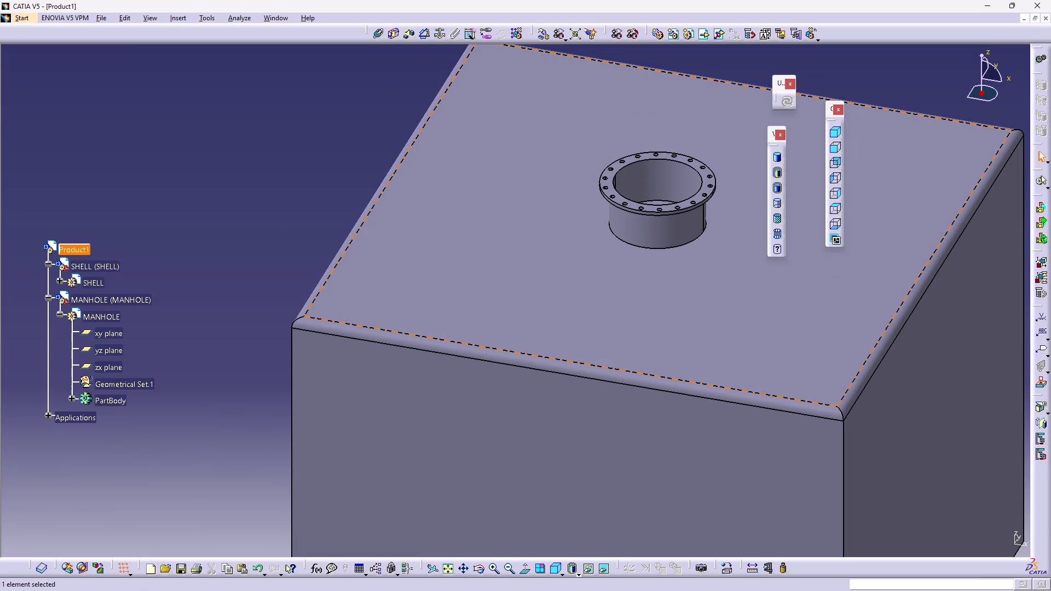
click(686, 37)
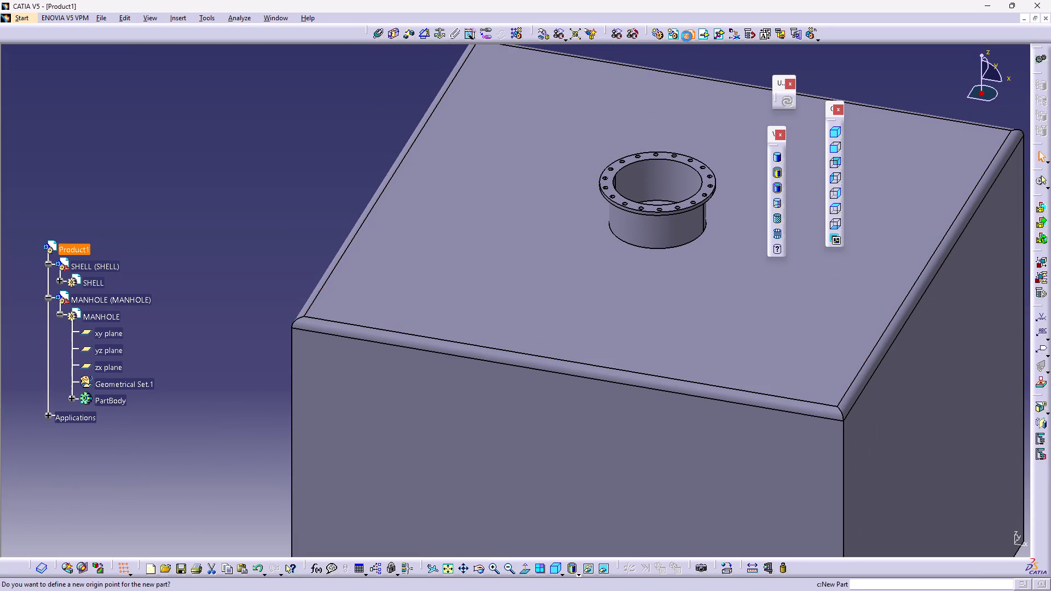
click(564, 335)
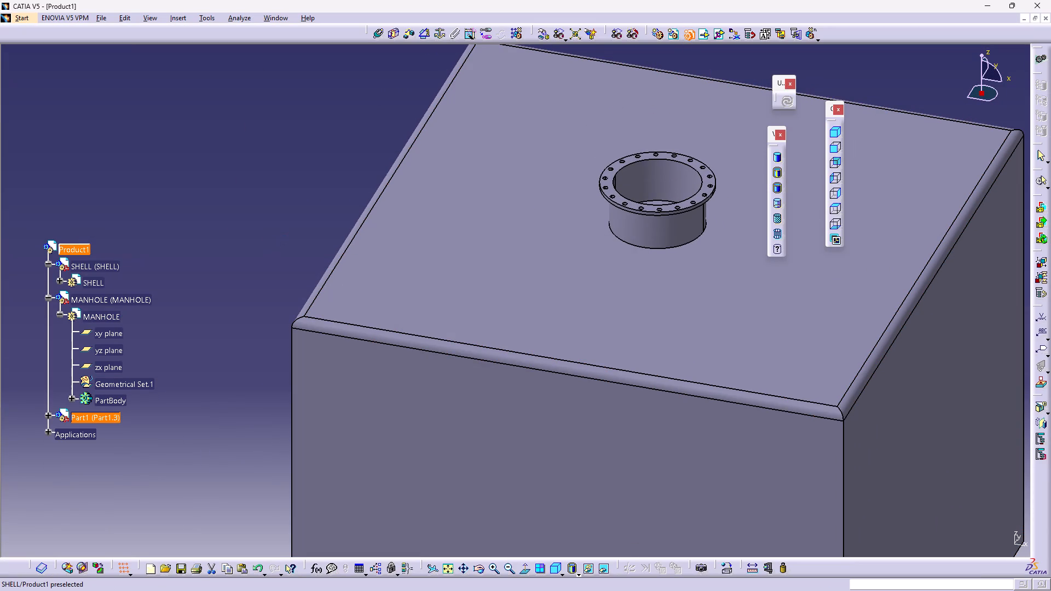
Set the new part's part number to N1 and its instance name to T1.
key(alt+Return)
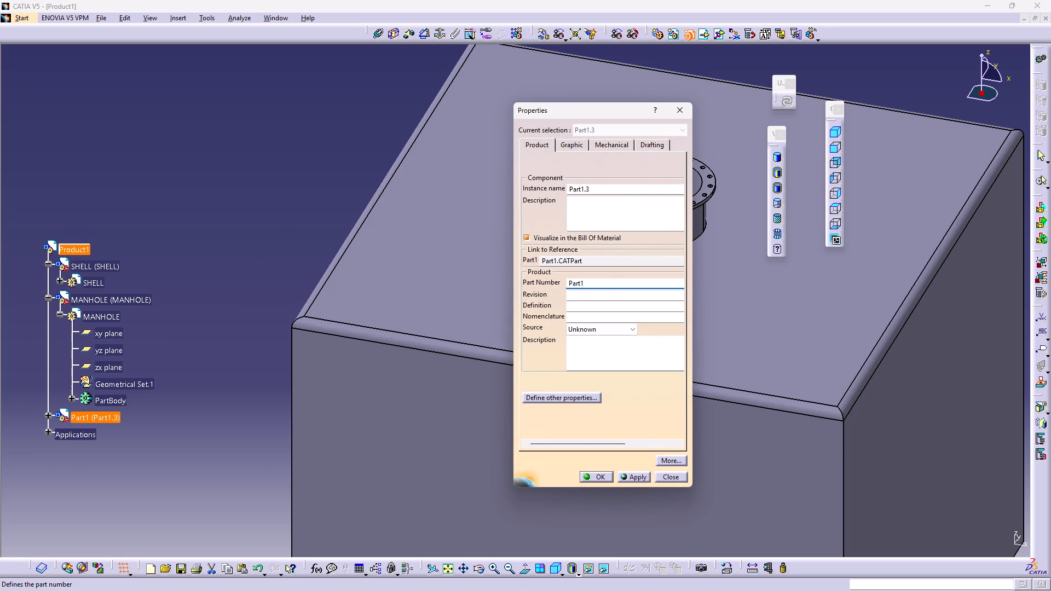
drag(586, 283, 536, 289)
text(NA)
key(BackSpace)
key(1)
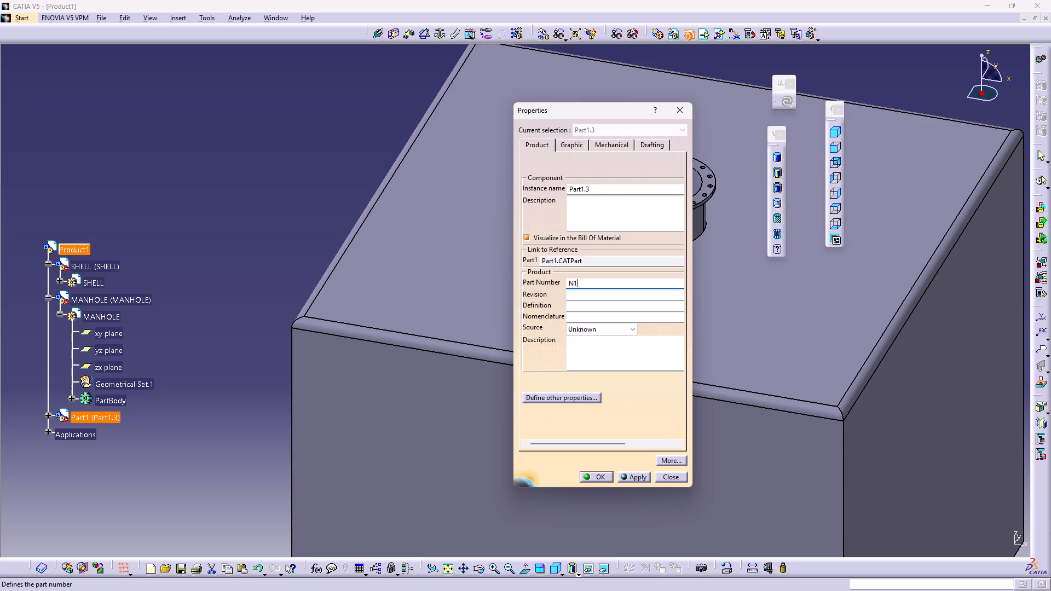
drag(587, 195, 609, 184)
drag(607, 184, 528, 191)
drag(598, 187, 522, 184)
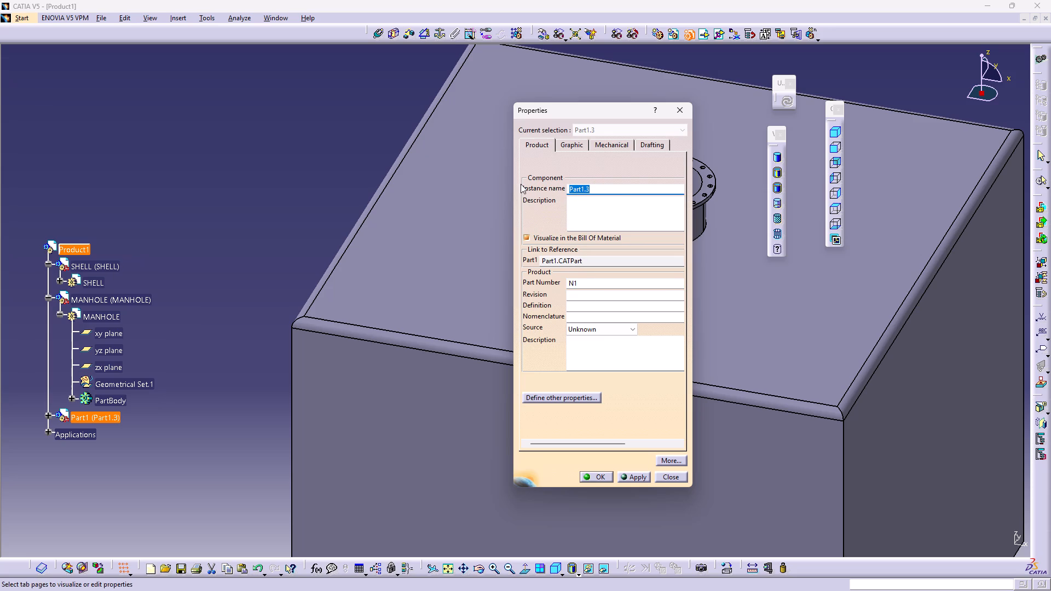
text(T1)
key(Return)
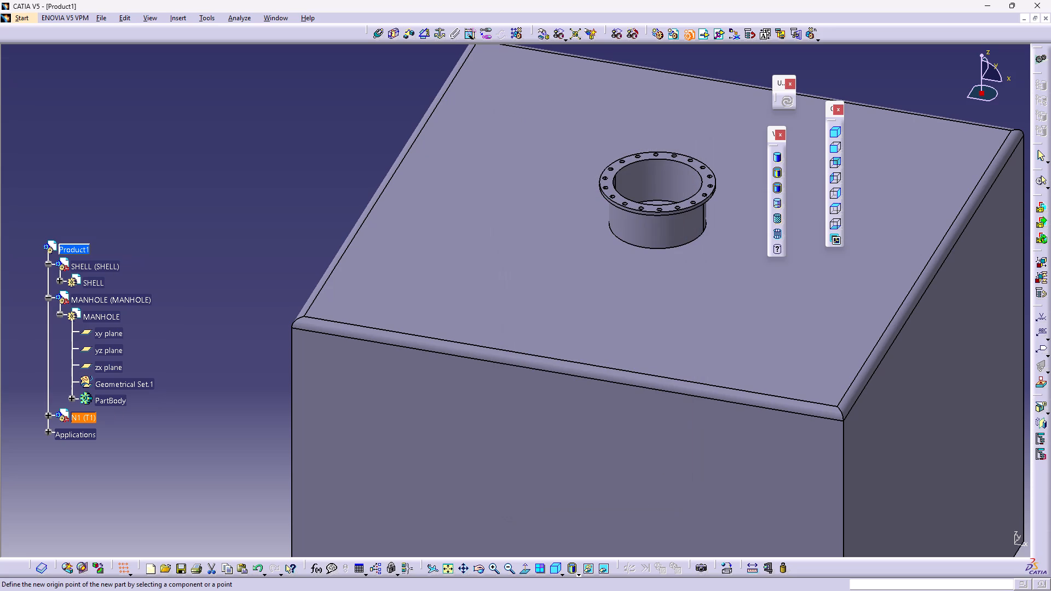
click(127, 468)
Collapse the SHELL and MANHOLE branches of the tree, expand the N1 component and activate part N1 for editing.
click(48, 414)
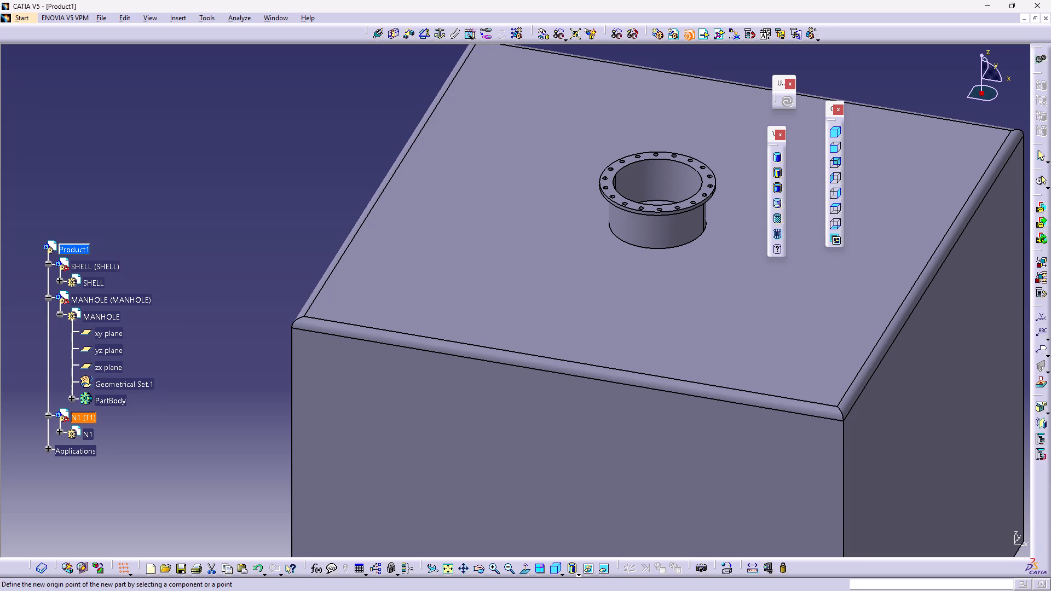
click(48, 299)
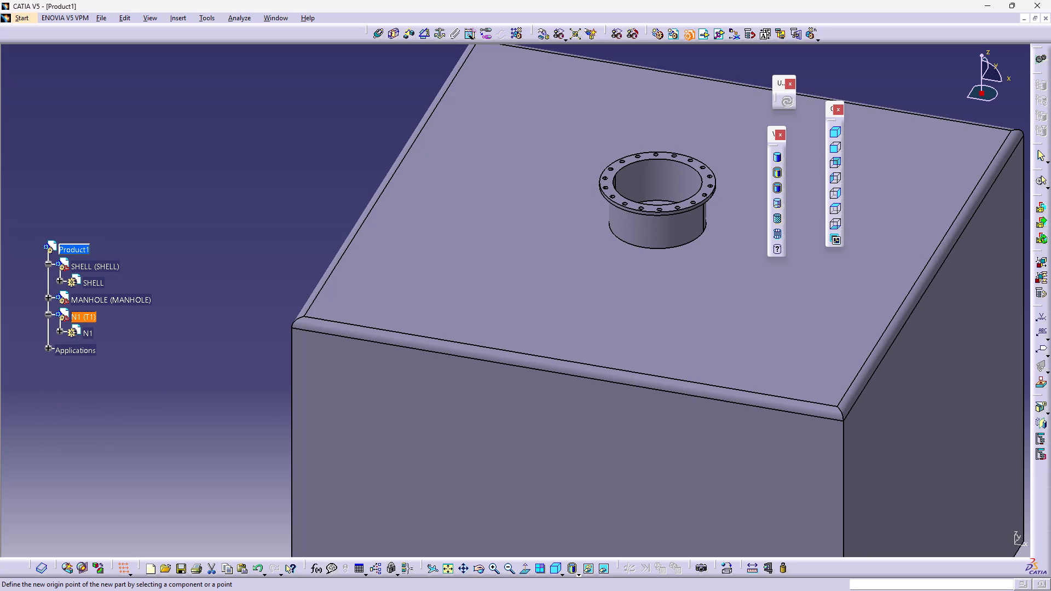
click(50, 263)
double_click(83, 315)
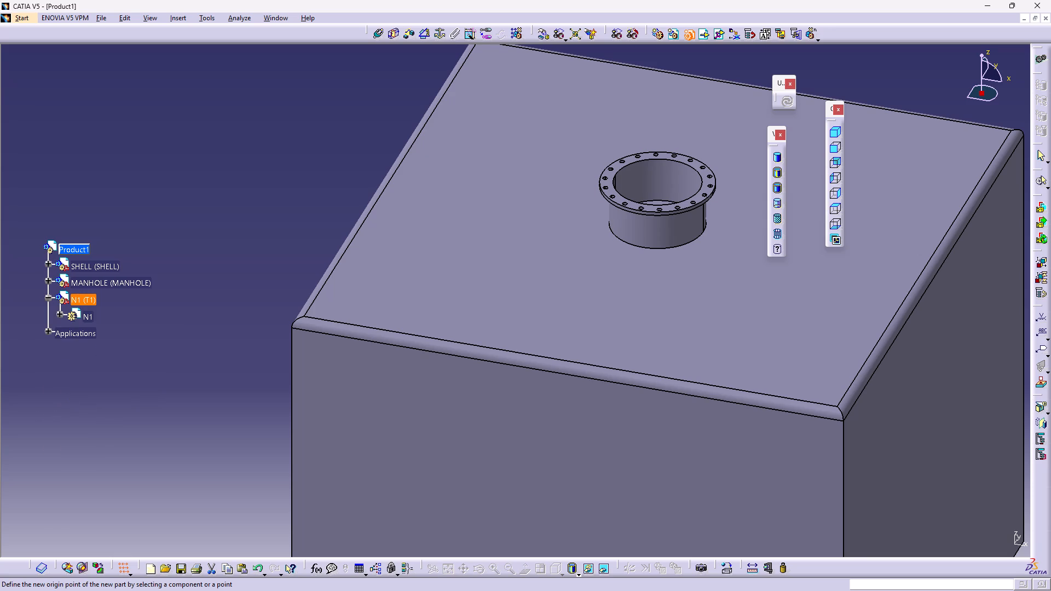
click(88, 315)
double_click(88, 315)
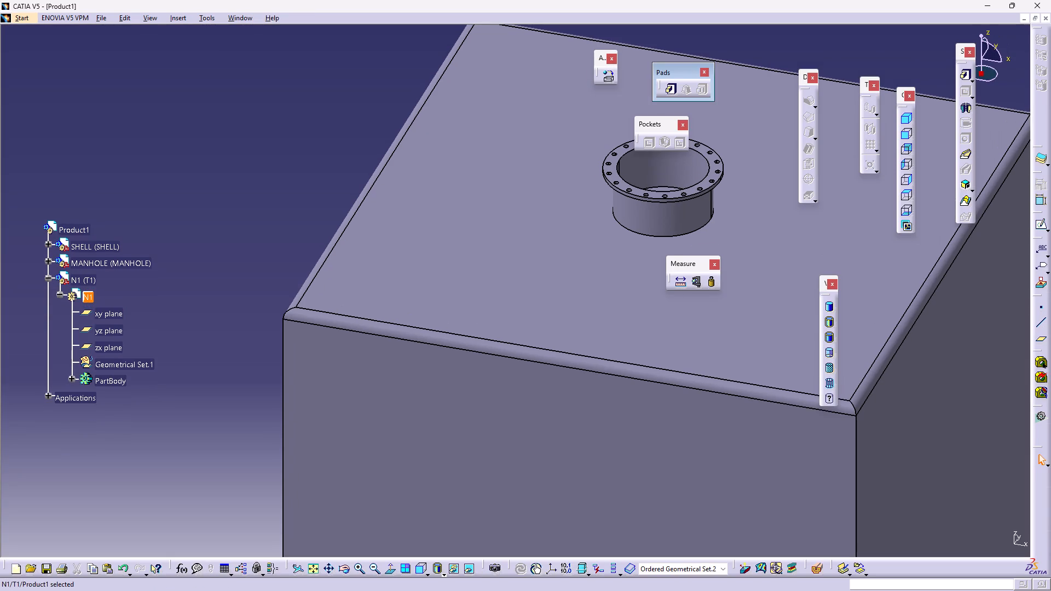
Sketch a circle about 273 mm in diameter on the tank's top face, centred at about H -1213 mm, V 1218 mm.
click(480, 277)
click(1040, 224)
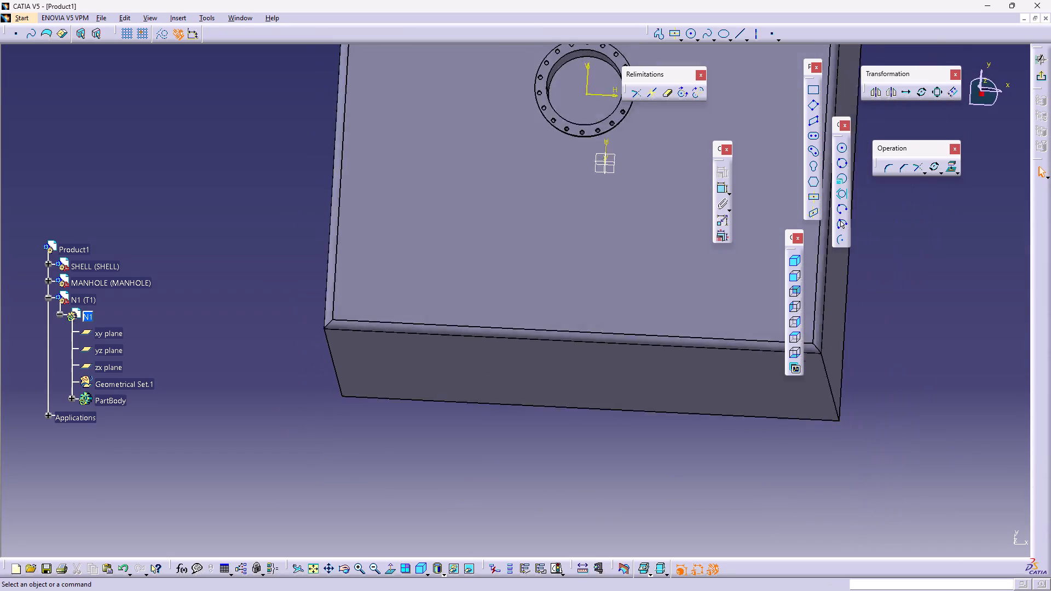
middle_drag(539, 260, 535, 377)
click(270, 215)
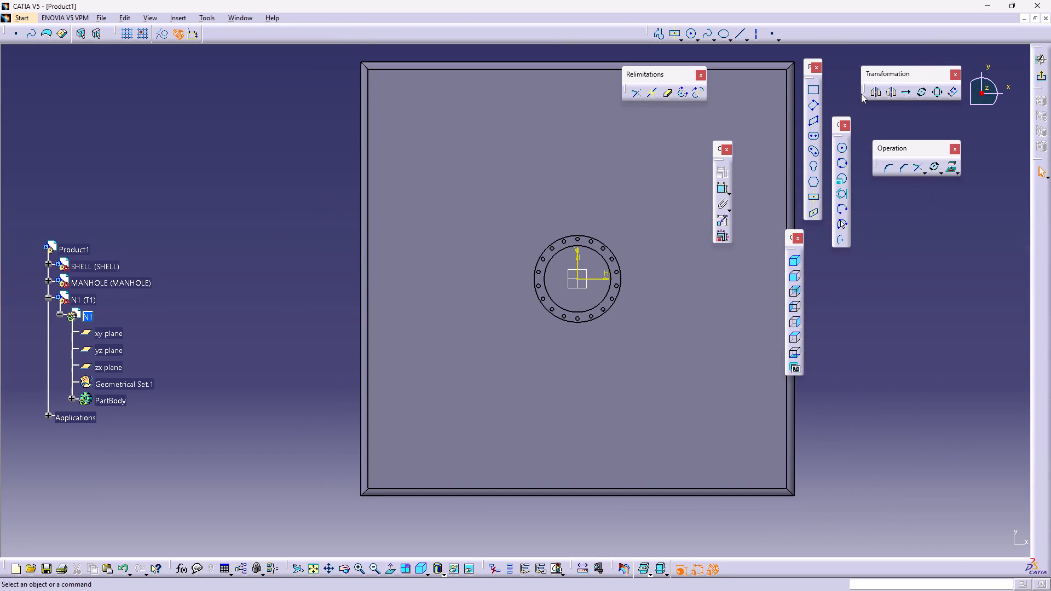
click(843, 153)
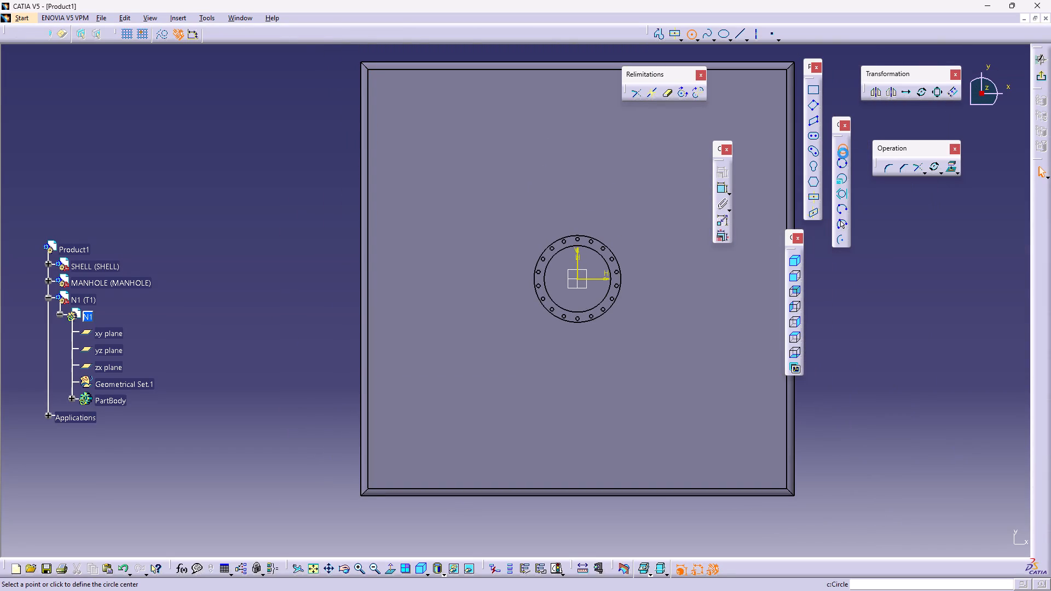
click(401, 102)
click(421, 109)
Constrain the nozzle circle's diameter to 100 mm.
click(718, 184)
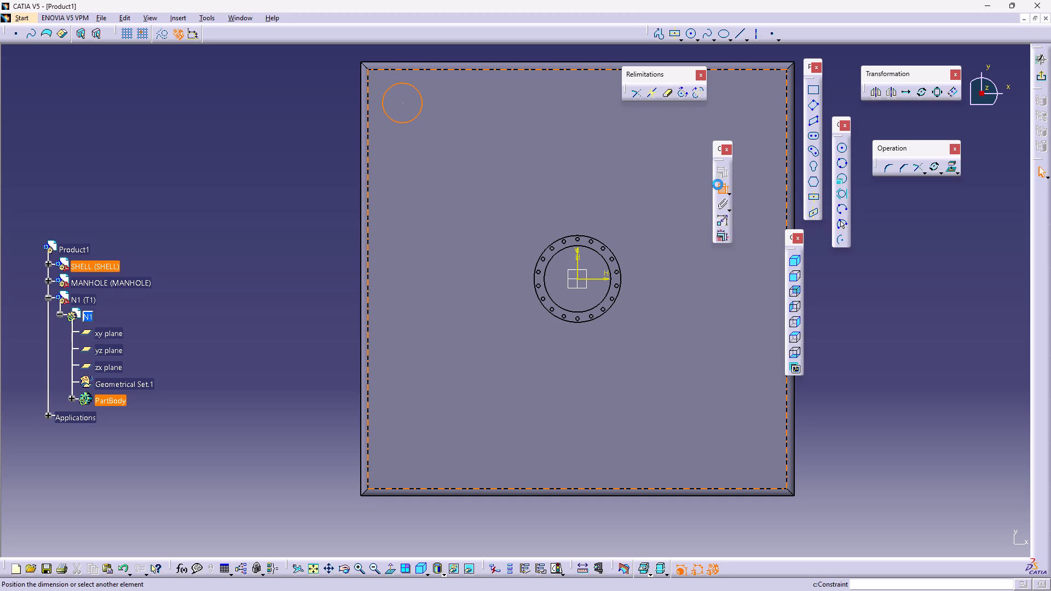
triple_click(303, 131)
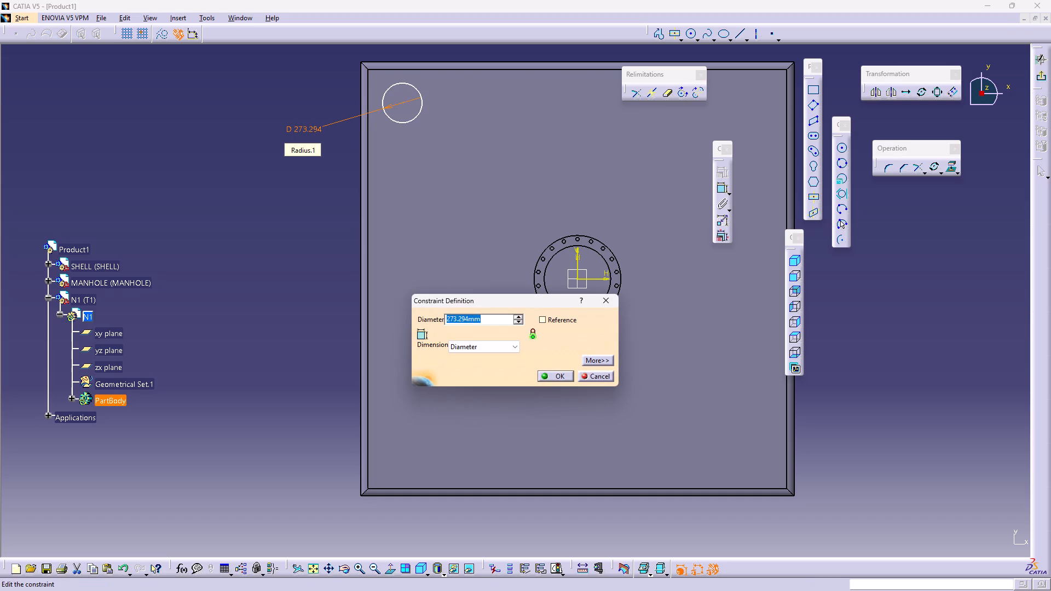
text(100)
click(220, 156)
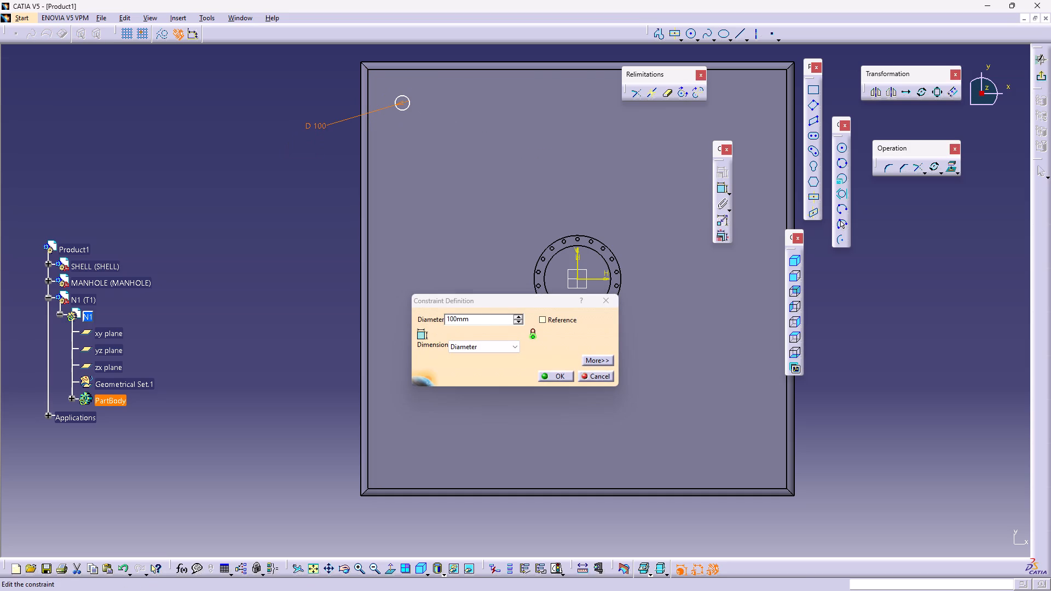
key(Return)
click(558, 376)
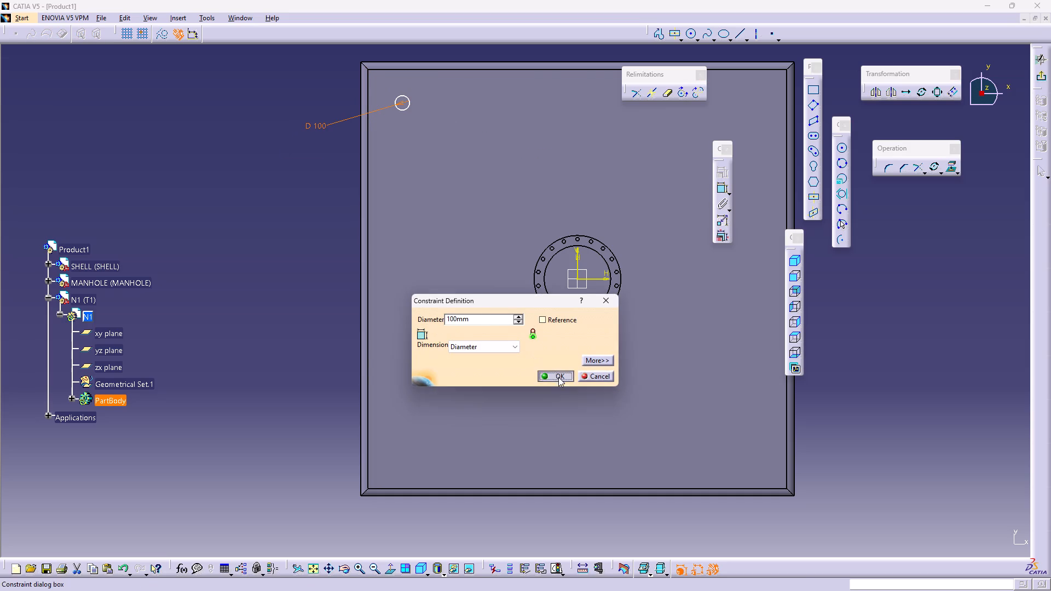
click(285, 292)
Constrain the circle's centre 250 mm from the tank's outer edge on the +Y side.
middle_drag(400, 256, 434, 387)
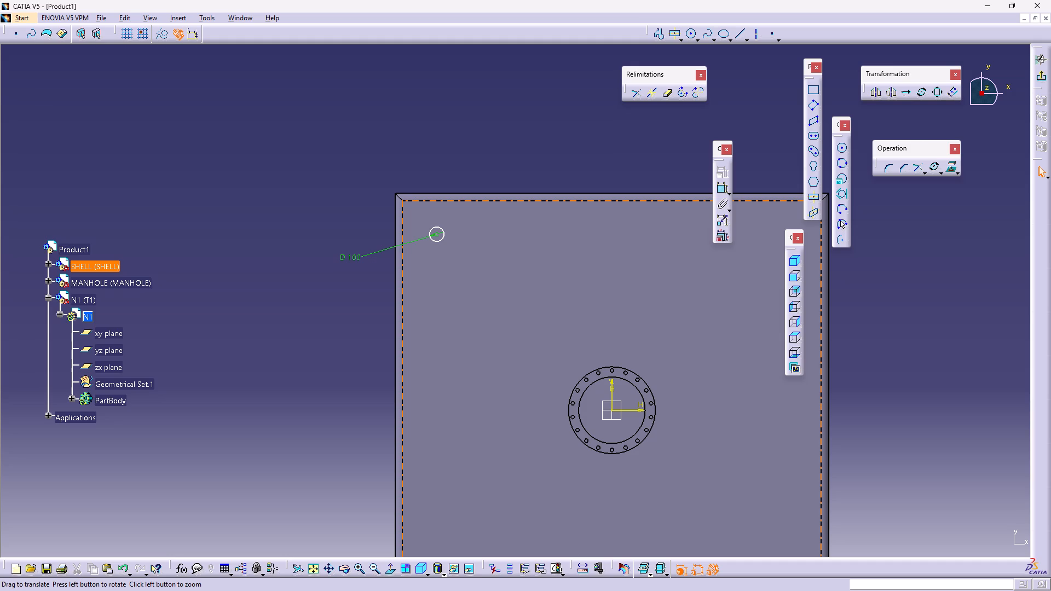
click(526, 109)
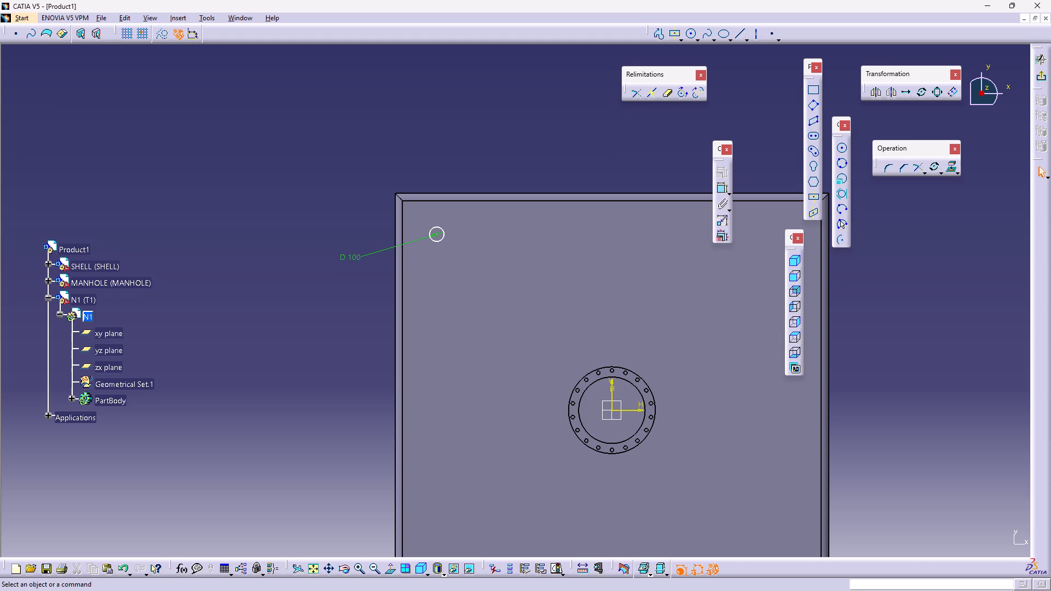
double_click(718, 188)
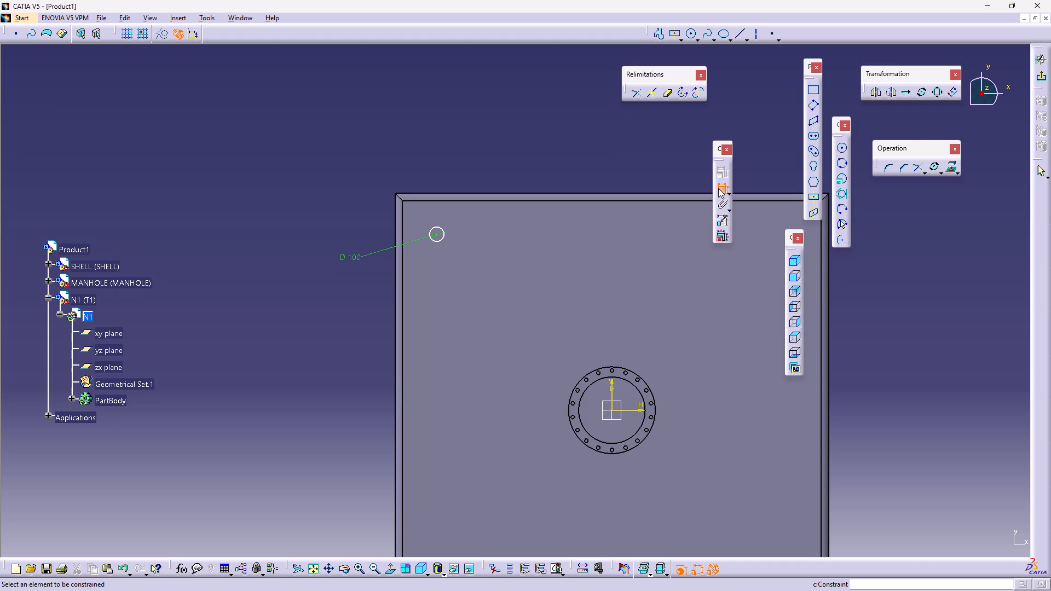
middle_drag(525, 208, 535, 131)
right_click(525, 208)
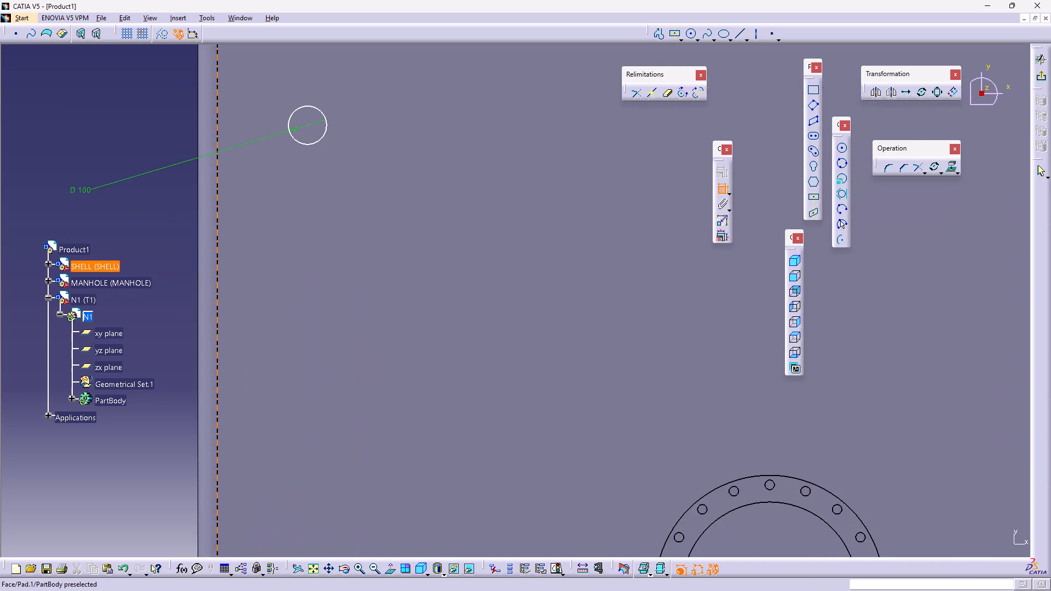
middle_drag(535, 131, 535, 131)
middle_drag(523, 121, 604, 248)
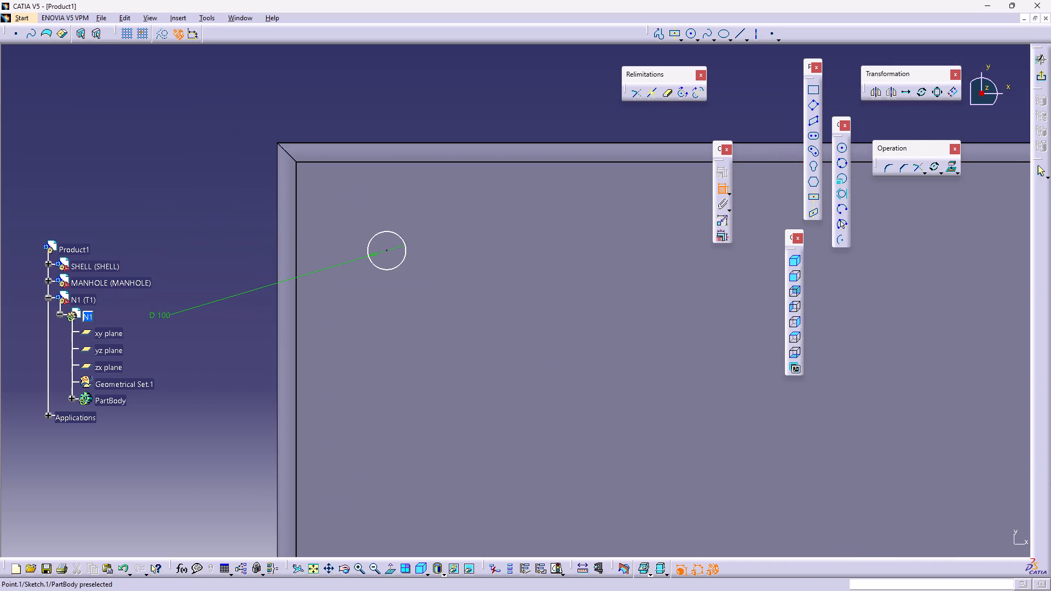
click(388, 251)
click(434, 141)
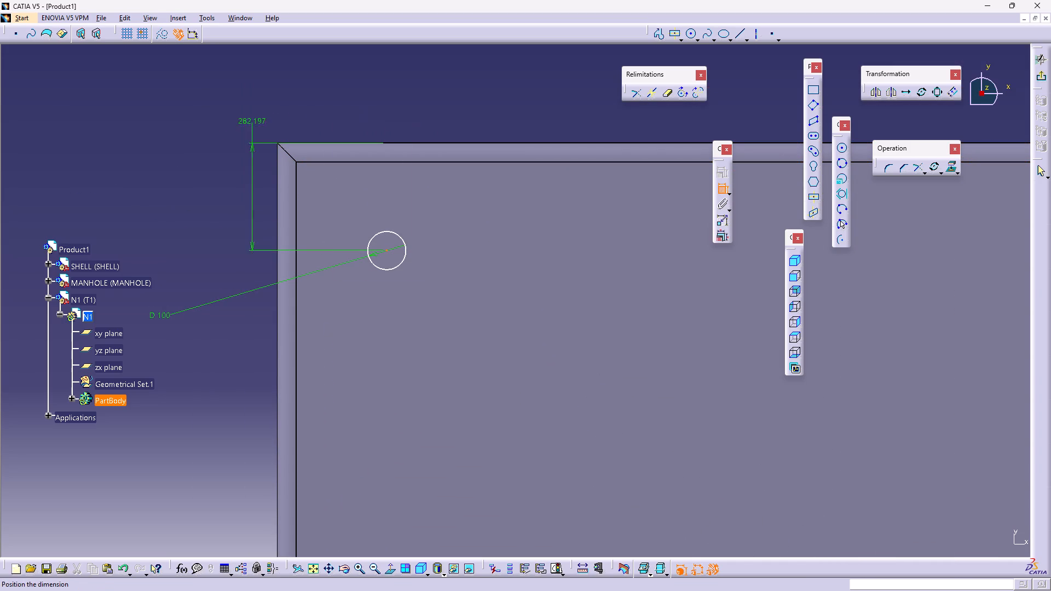
click(227, 128)
double_click(227, 128)
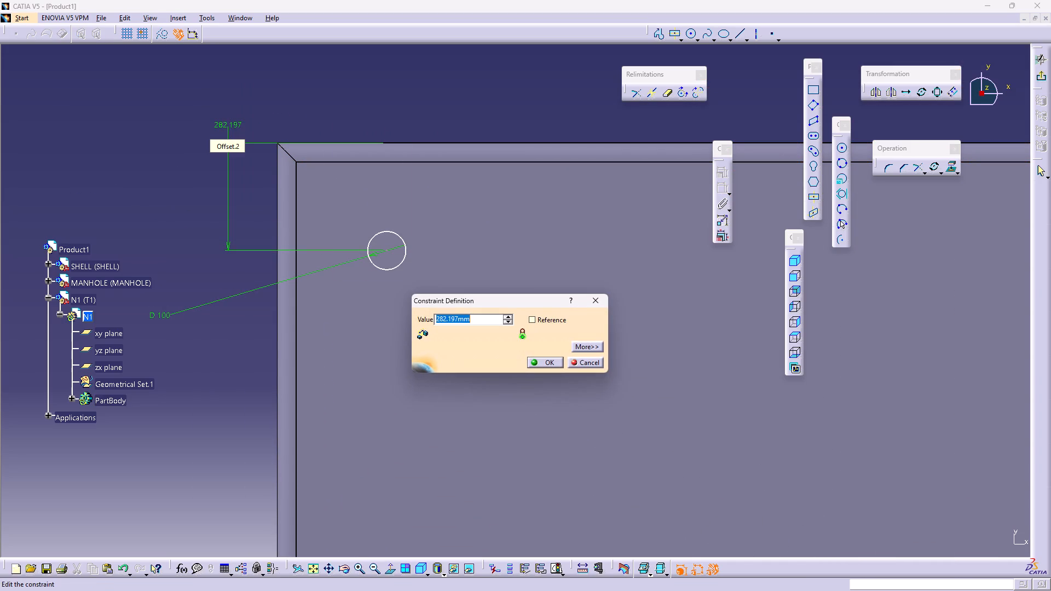
text(250)
key(Return)
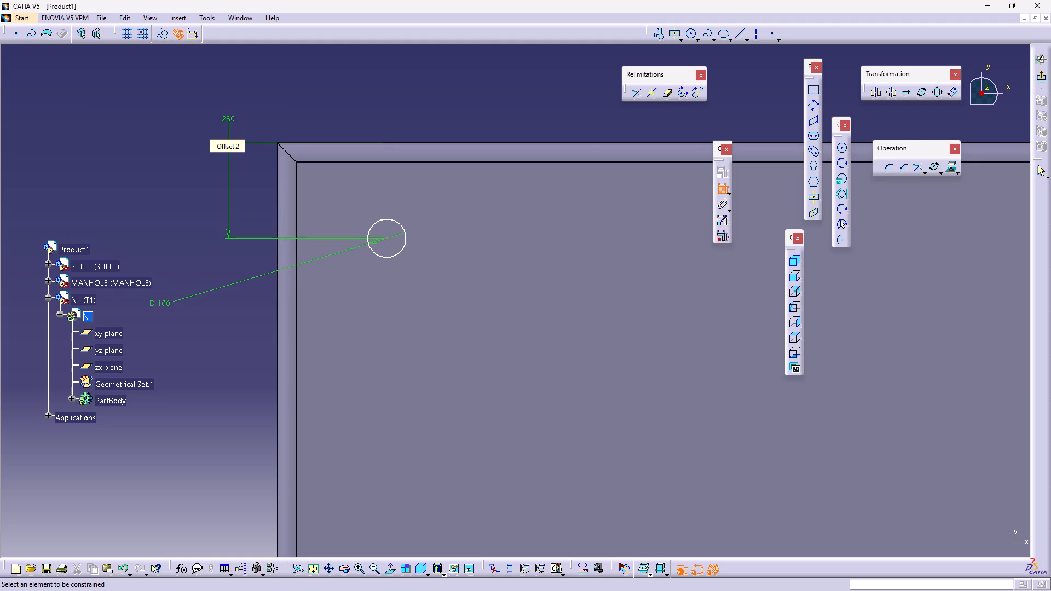
Constrain the circle's centre 250 mm from the tank's outer edge on the -X side.
click(386, 239)
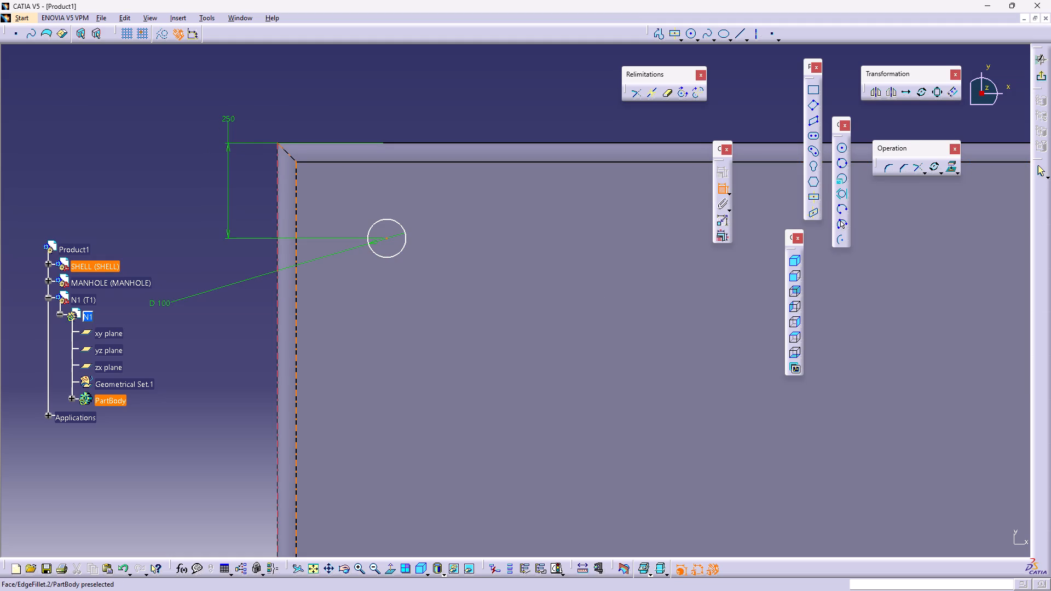
click(275, 255)
click(196, 244)
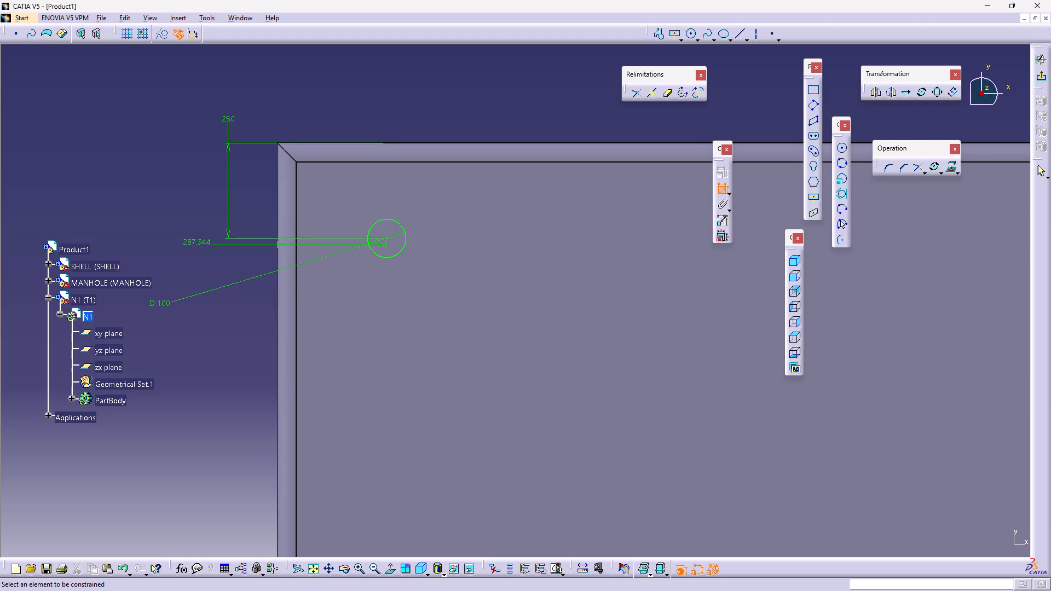
click(196, 244)
double_click(196, 244)
text(250)
key(Return)
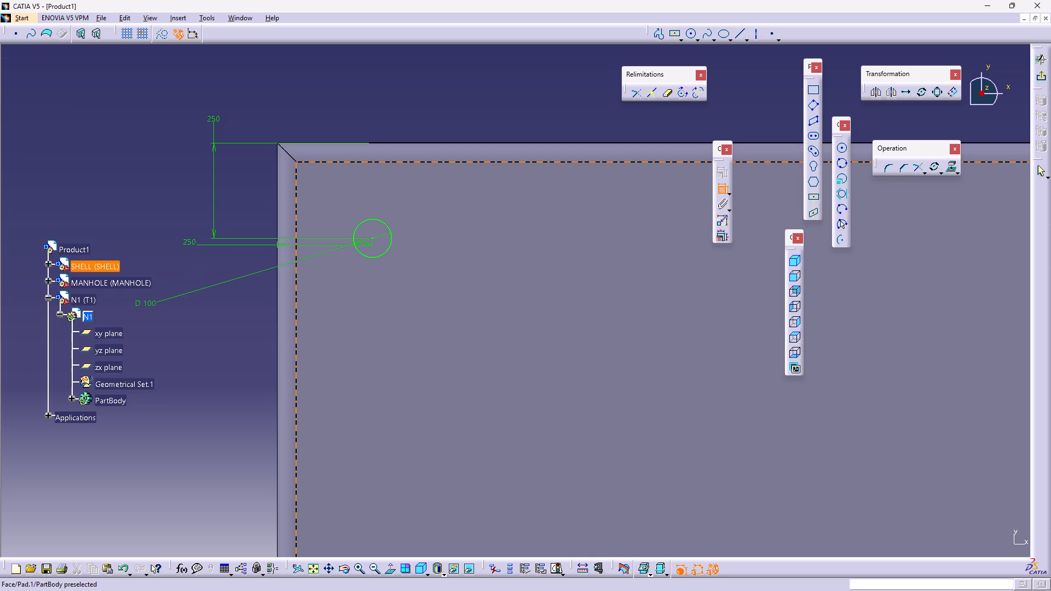
Leave the sketch and start a Pad of the nozzle circle with a length of 150 mm.
click(1041, 76)
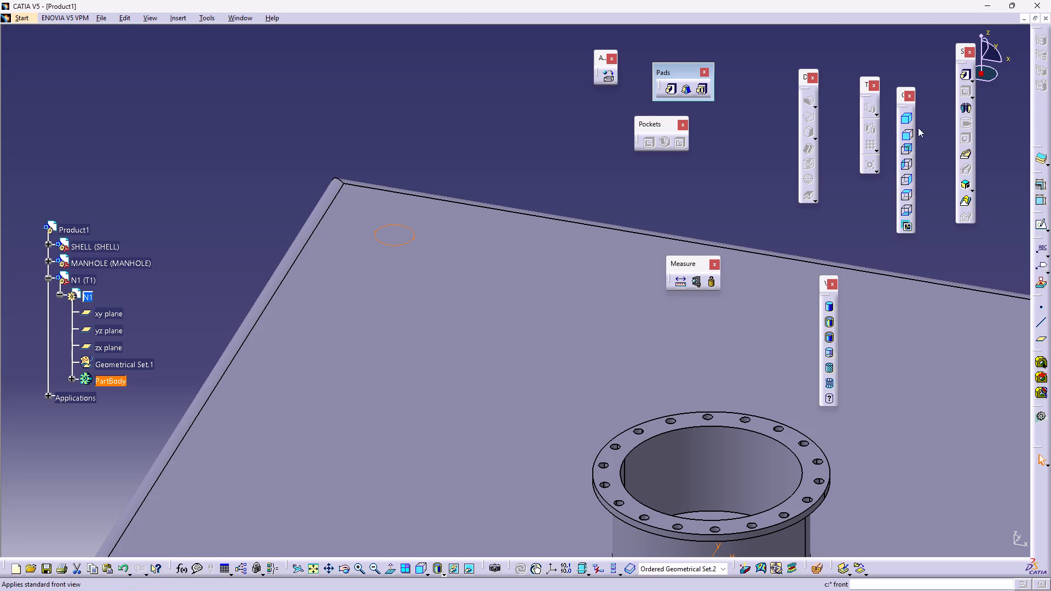
click(963, 78)
click(601, 329)
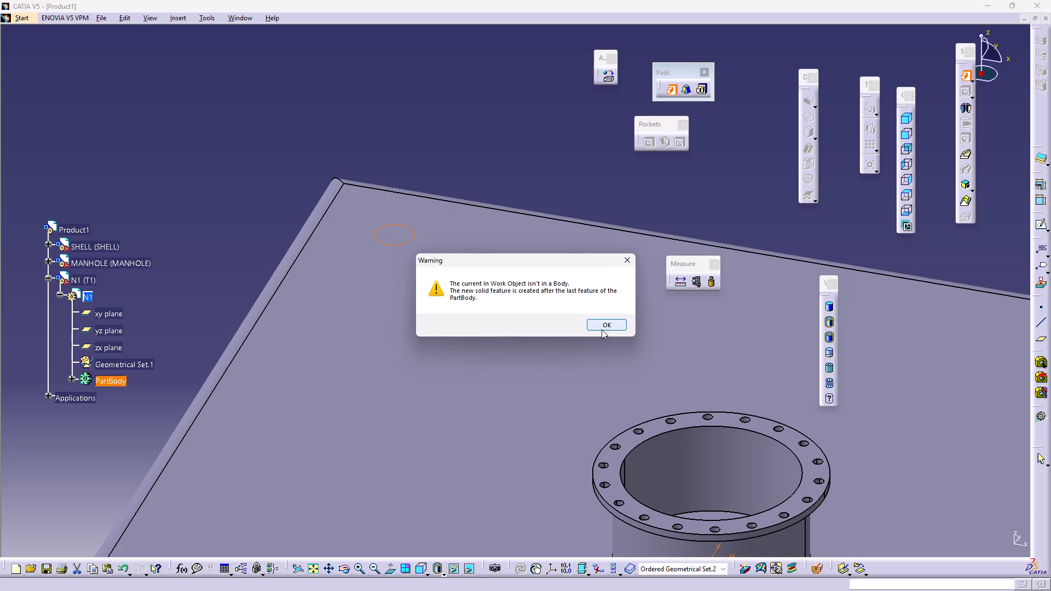
middle_drag(492, 327, 513, 284)
right_drag(492, 327, 513, 284)
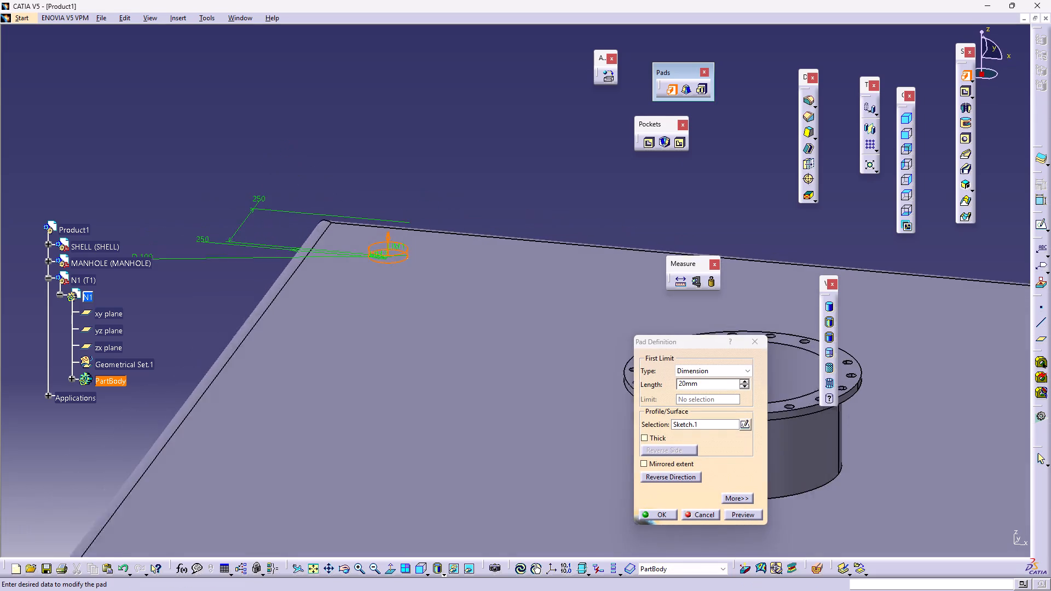
middle_drag(513, 284, 517, 285)
right_drag(513, 284, 517, 286)
drag(706, 387, 608, 388)
text(150)
click(403, 167)
middle_drag(448, 288, 444, 288)
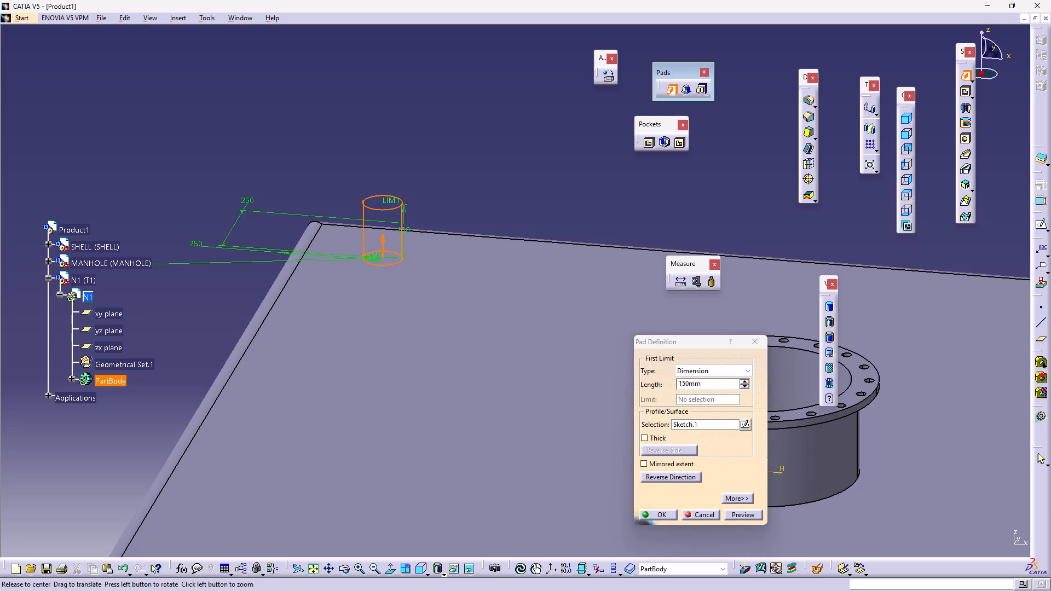
middle_drag(444, 288, 471, 216)
right_drag(432, 281, 471, 216)
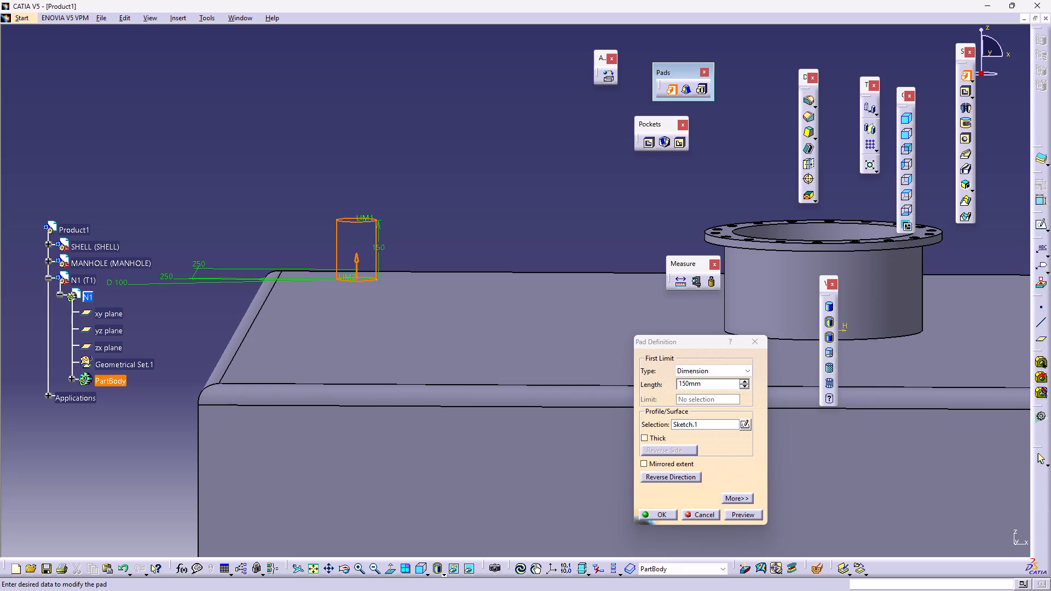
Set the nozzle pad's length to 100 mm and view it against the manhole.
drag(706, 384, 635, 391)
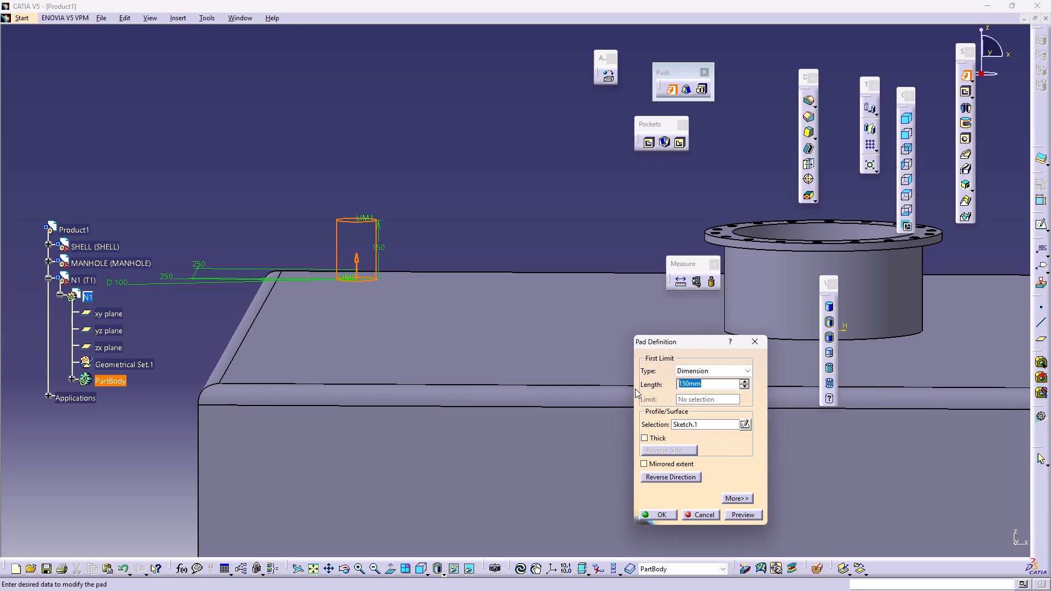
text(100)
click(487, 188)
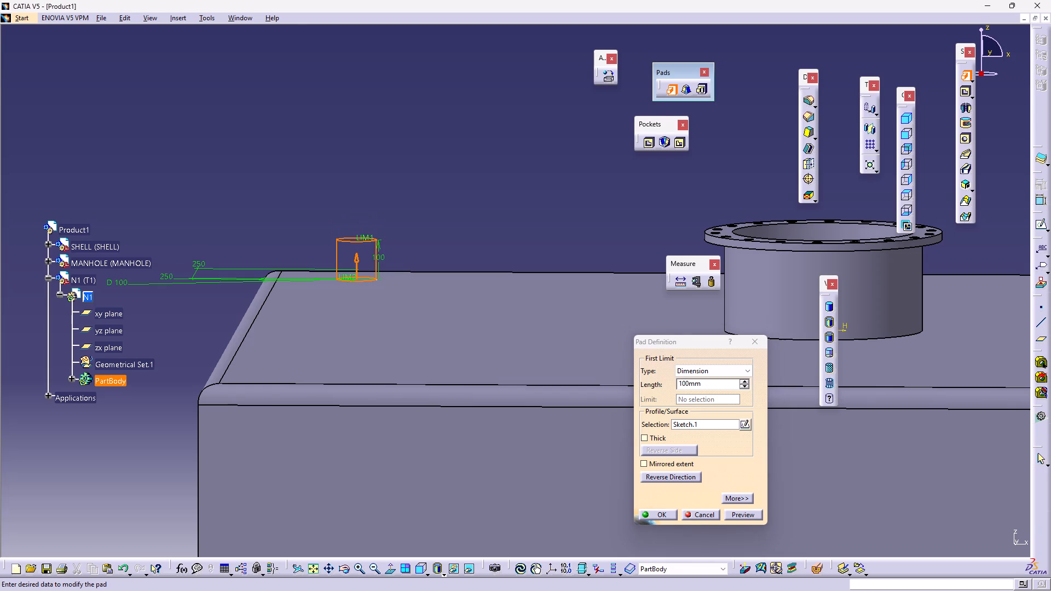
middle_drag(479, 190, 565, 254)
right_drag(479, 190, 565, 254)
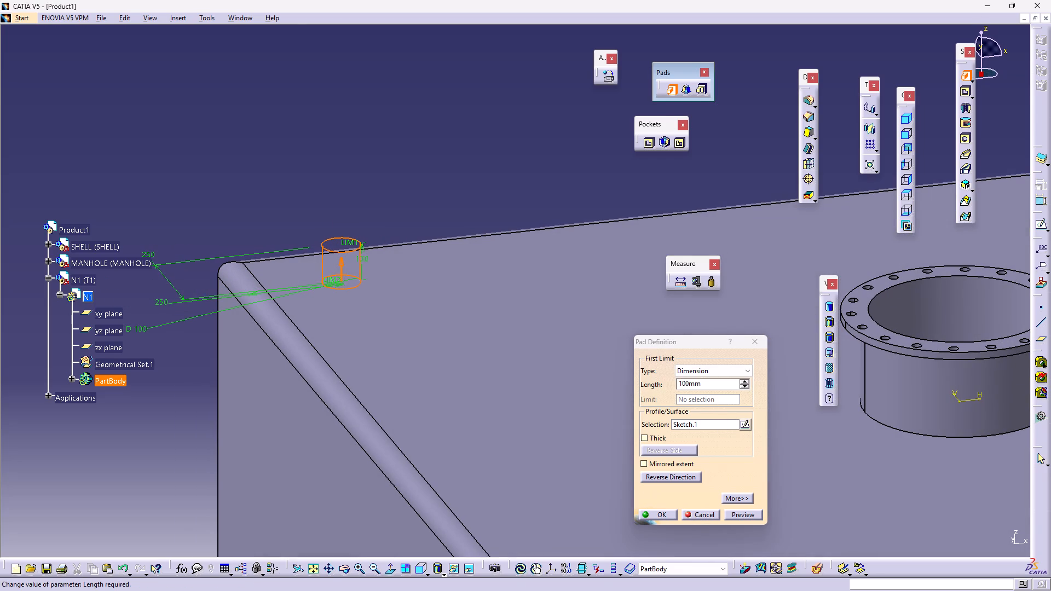
Set the nozzle pad's length to 120 mm and make it a thick profile with Thickness1 of 6 mm.
drag(700, 384, 648, 384)
text(120)
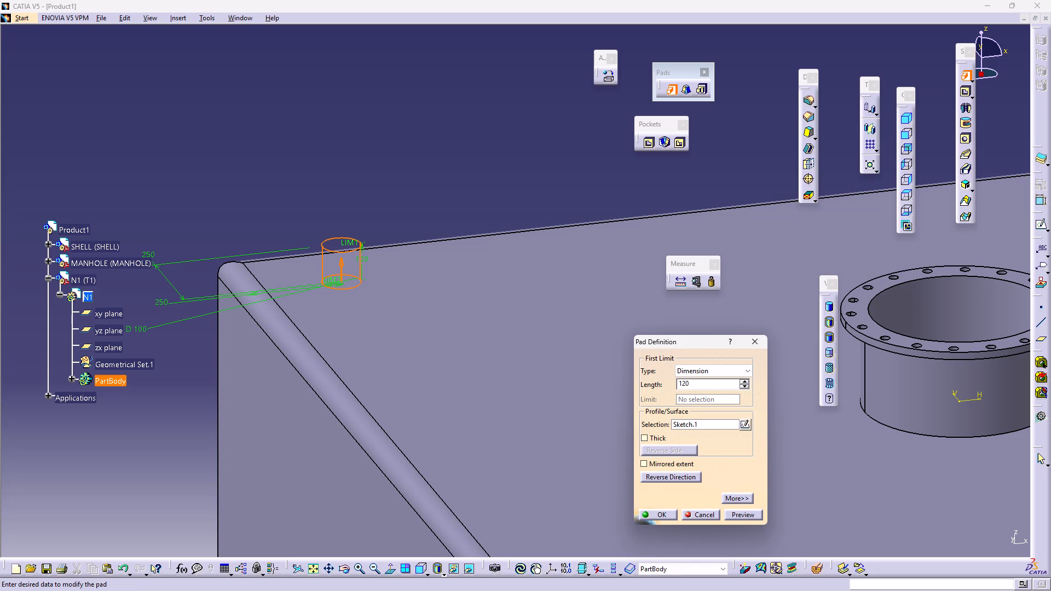
click(659, 441)
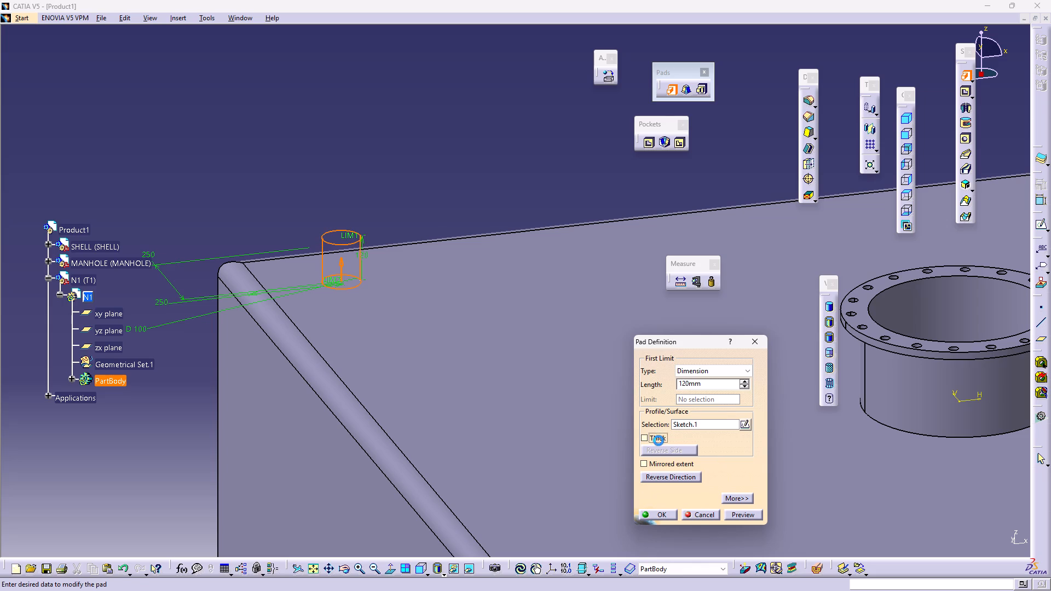
middle_drag(499, 389, 436, 419)
right_drag(495, 389, 436, 419)
middle_drag(409, 365, 553, 393)
right_click(551, 405)
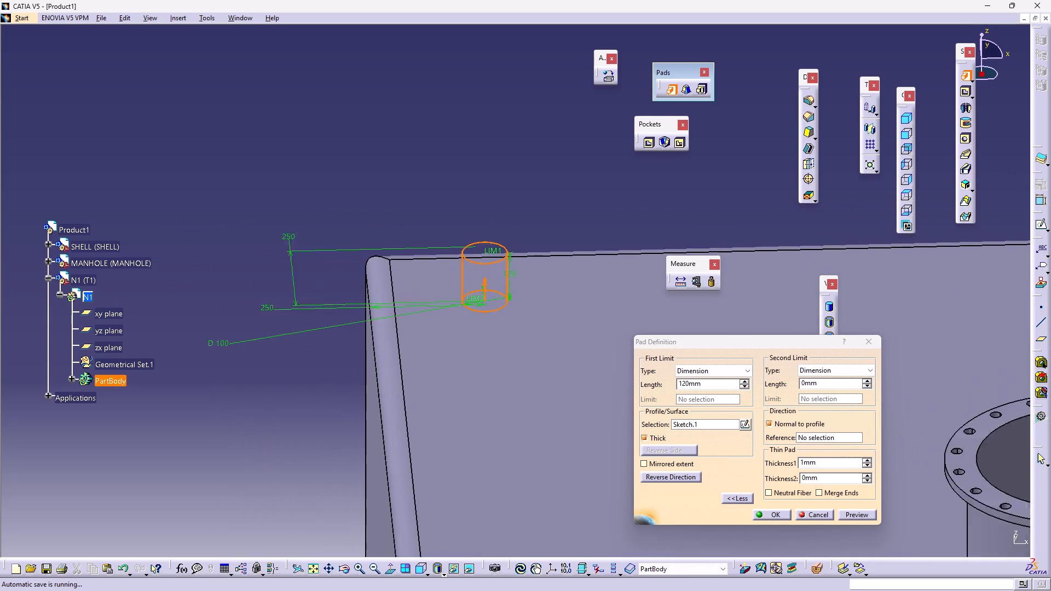
middle_drag(553, 393, 558, 355)
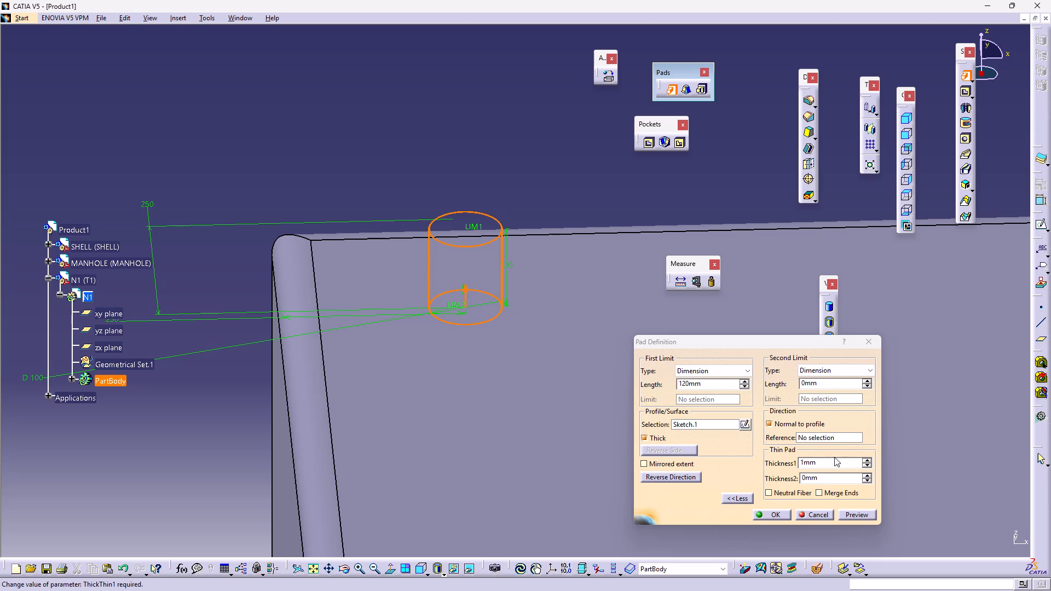
click(869, 461)
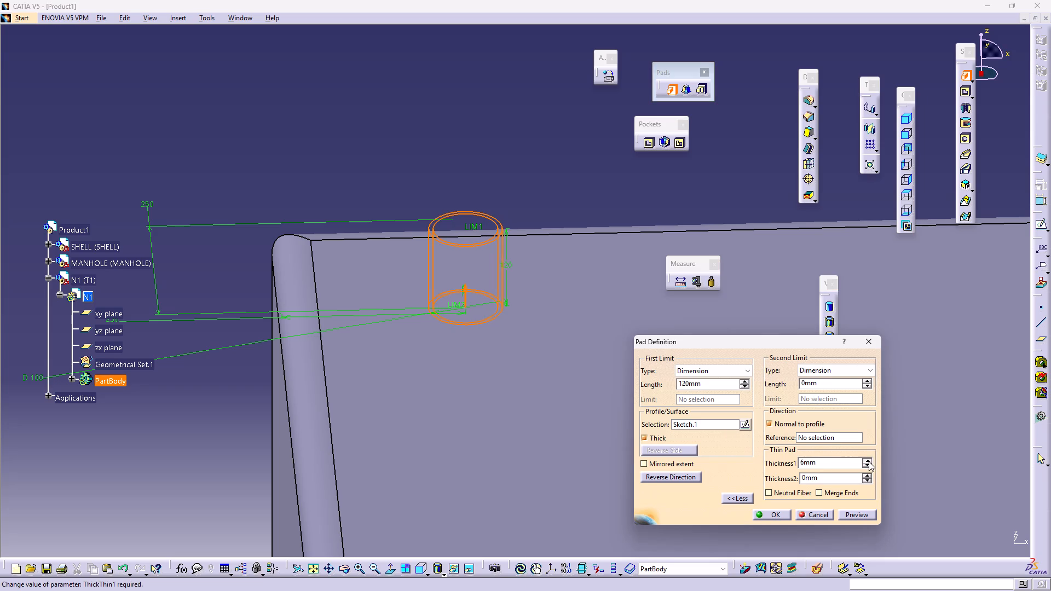
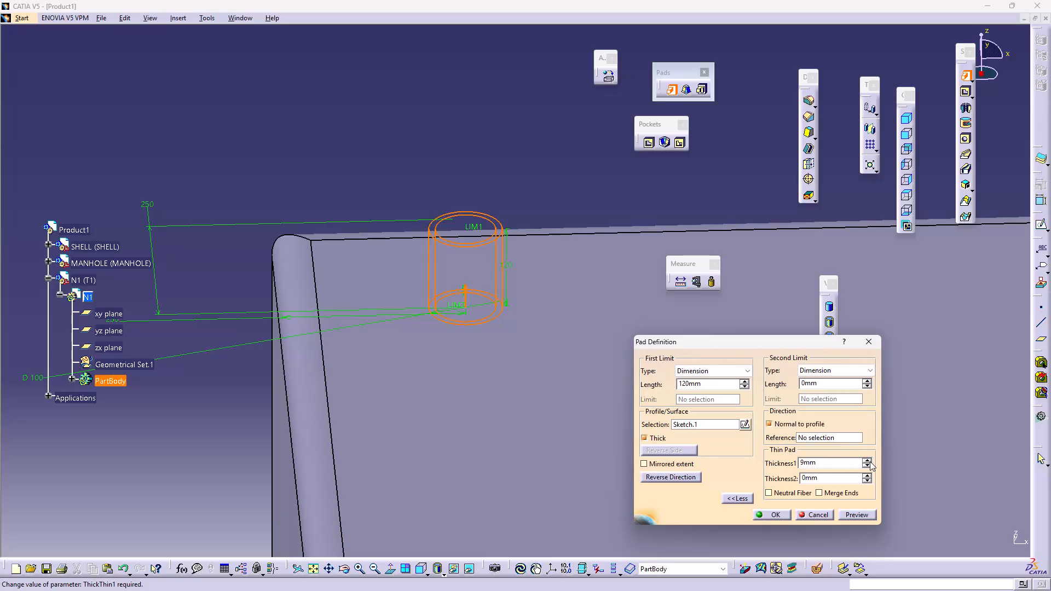
Set Thickness1 of the thick nozzle pad to 10 mm and create the pad.
click(870, 461)
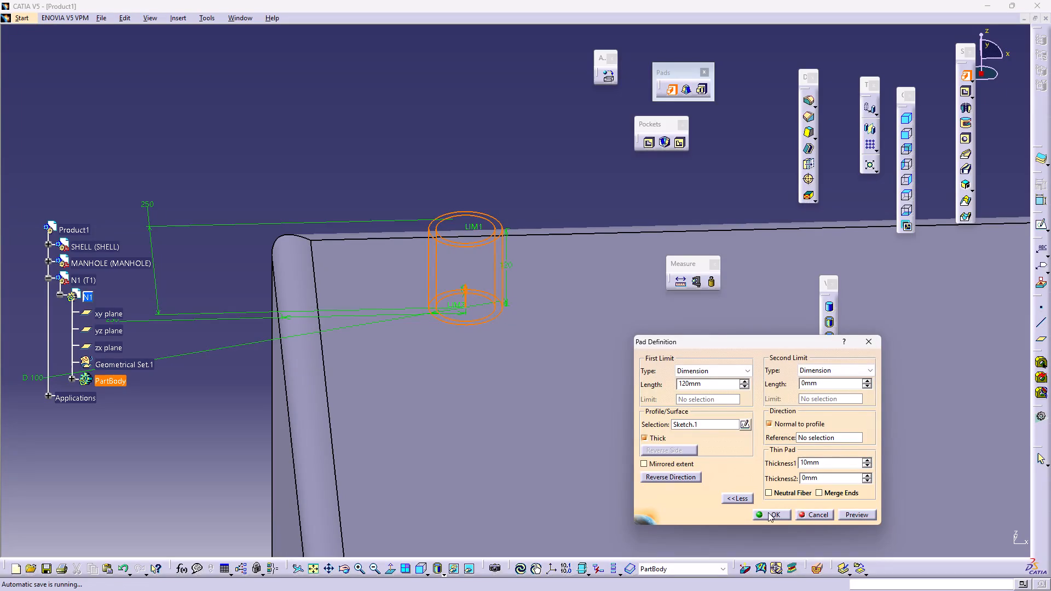
click(768, 514)
click(514, 175)
Open a new sketch on the ring-shaped top face of the N1 nozzle pipe.
middle_drag(521, 169, 442, 230)
right_drag(519, 175, 442, 230)
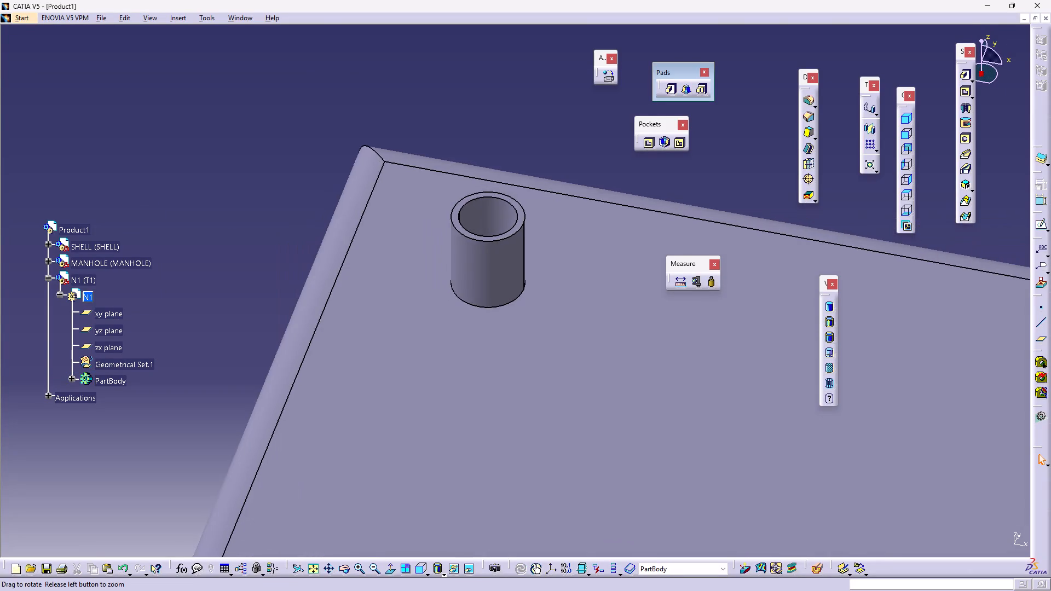
middle_drag(442, 230, 460, 199)
right_click(442, 230)
middle_drag(457, 196, 548, 397)
right_drag(457, 196, 550, 401)
middle_drag(493, 244, 490, 232)
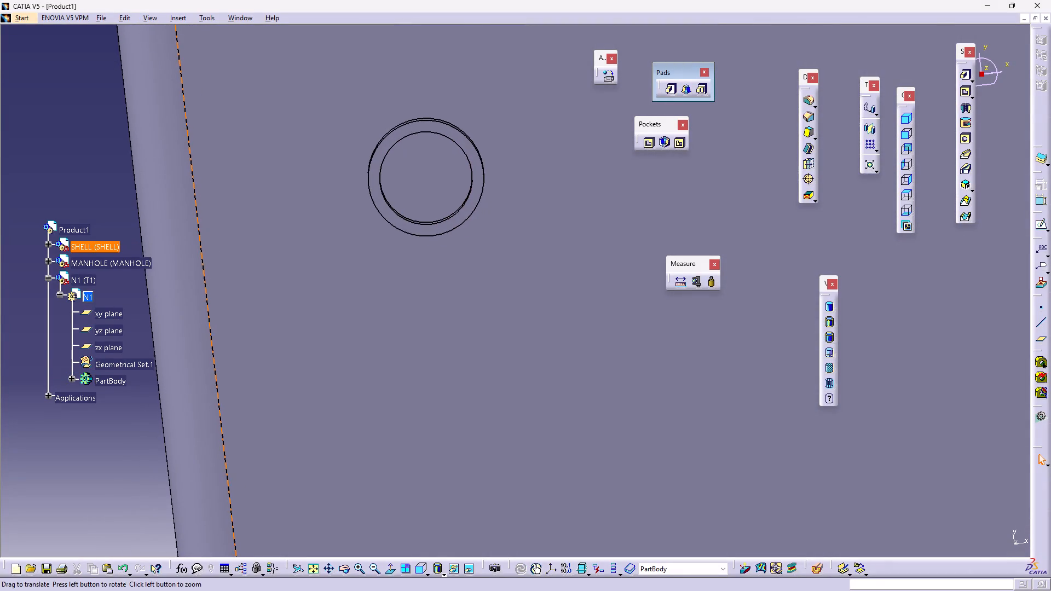
middle_drag(490, 232, 508, 292)
right_click(490, 231)
double_click(334, 47)
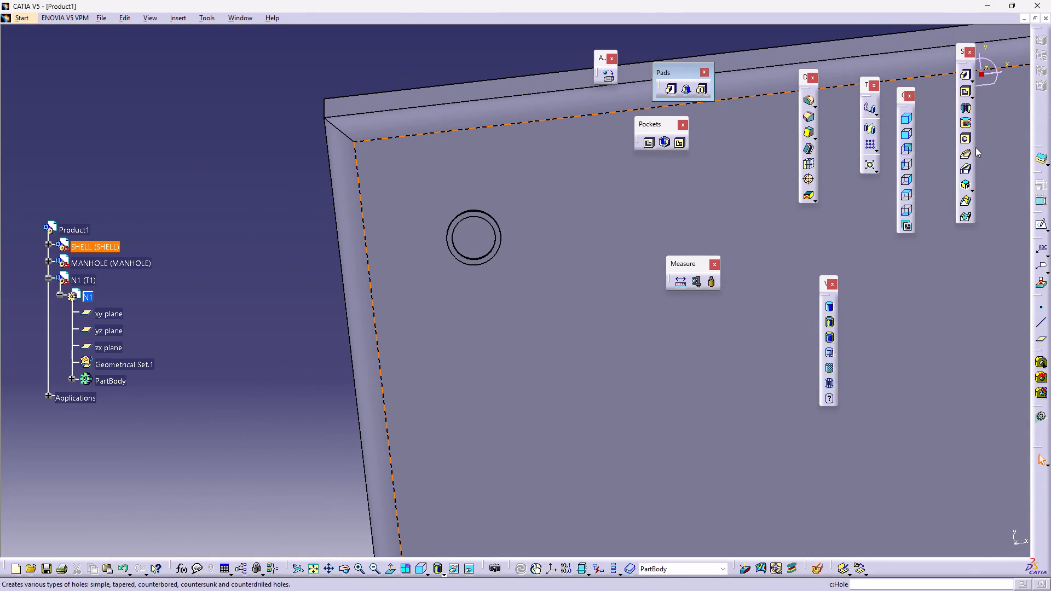
click(1038, 224)
middle_drag(551, 234, 550, 235)
right_click(550, 235)
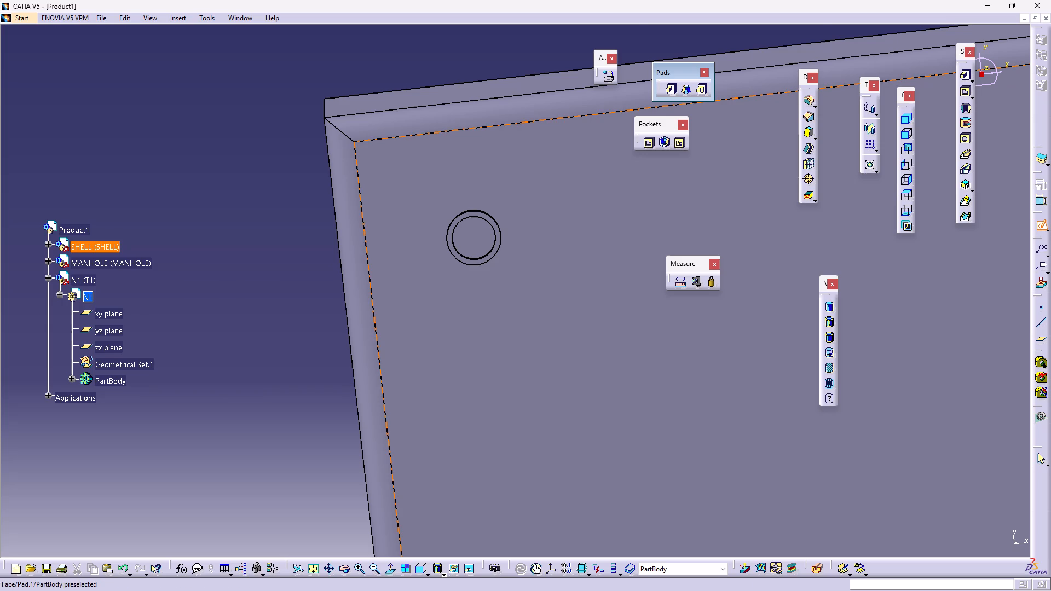
middle_drag(550, 235, 552, 167)
click(473, 182)
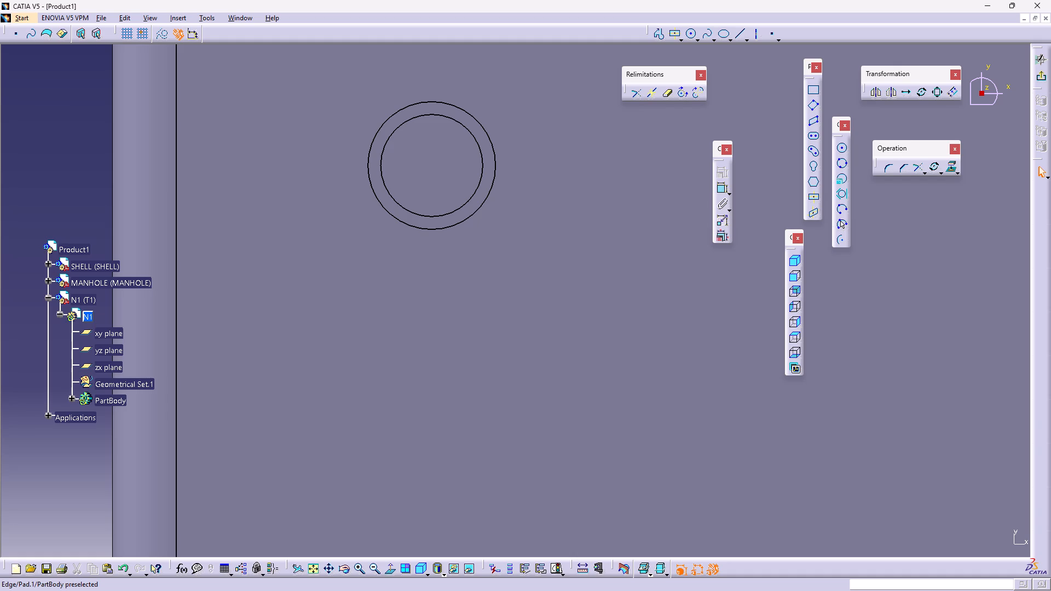
Draw a circle around the nozzle pipe for the flange's outer edge and constrain it concentric with the pipe's outer edge.
click(841, 149)
click(431, 164)
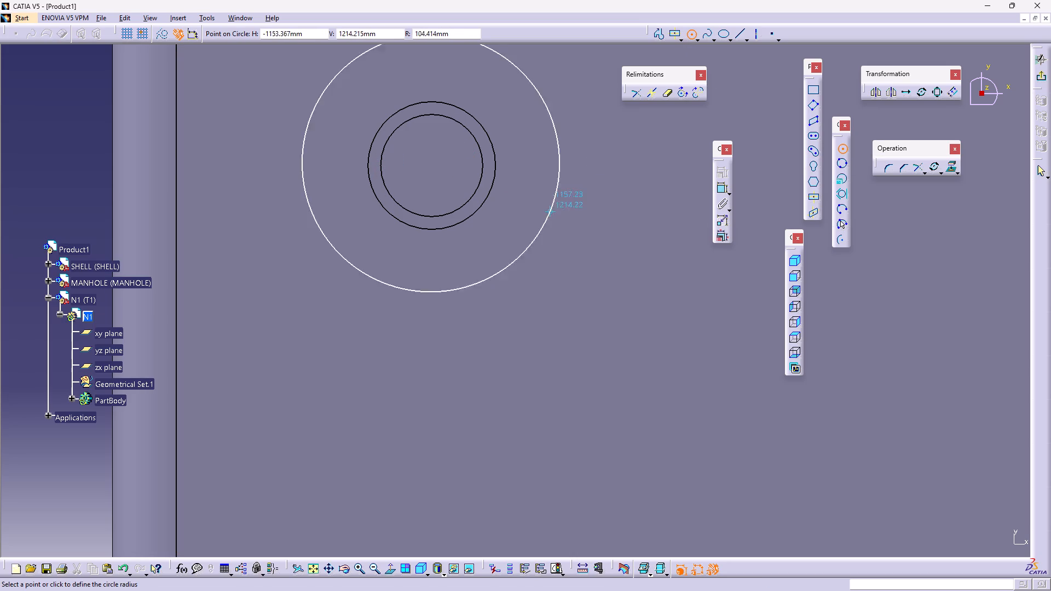
click(519, 172)
ctrl+click(493, 188)
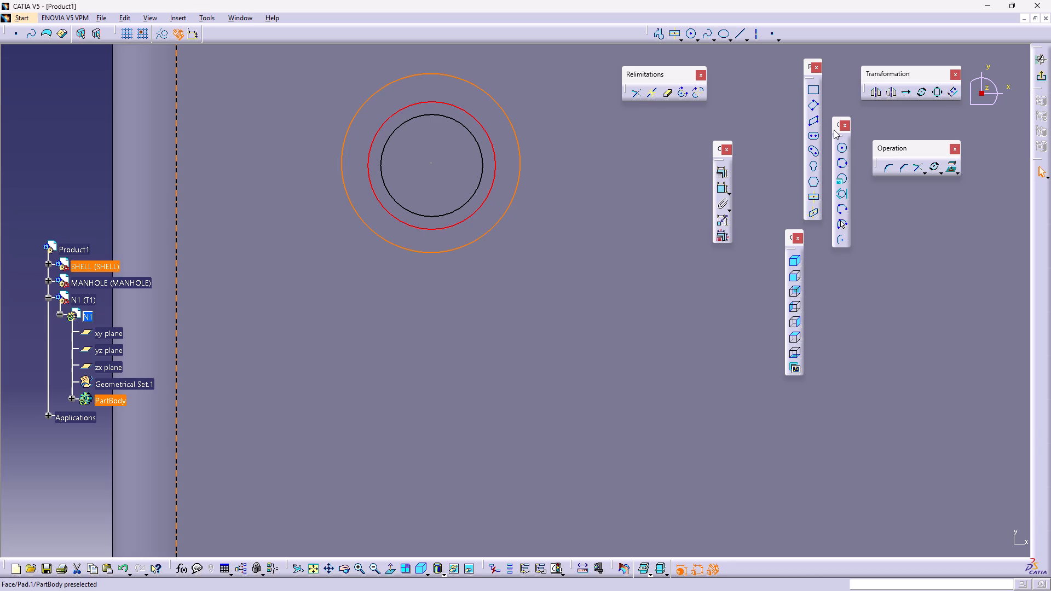
click(721, 169)
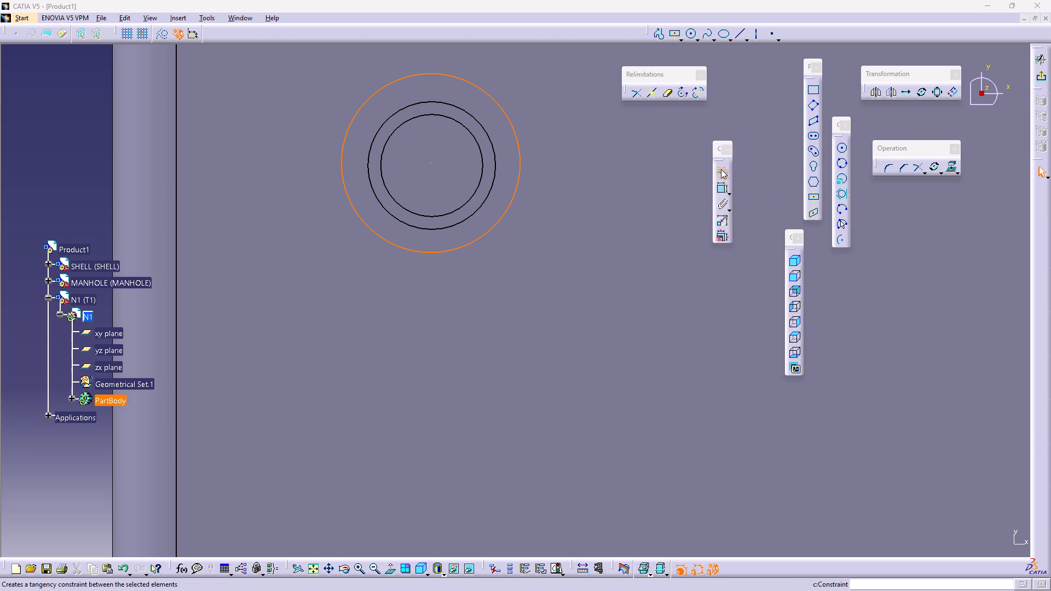
click(736, 149)
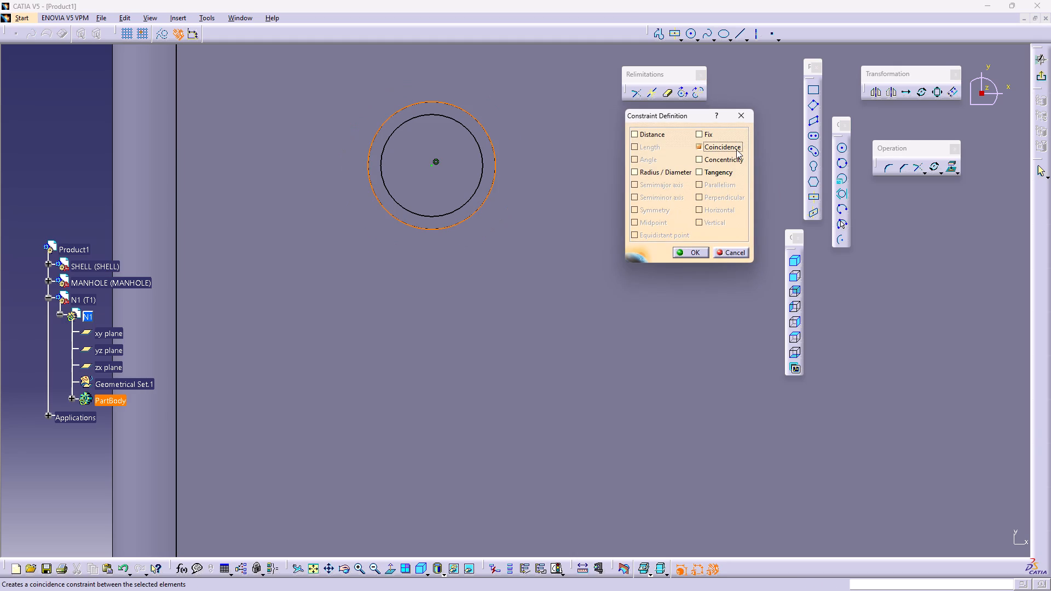
click(736, 149)
click(733, 158)
click(689, 252)
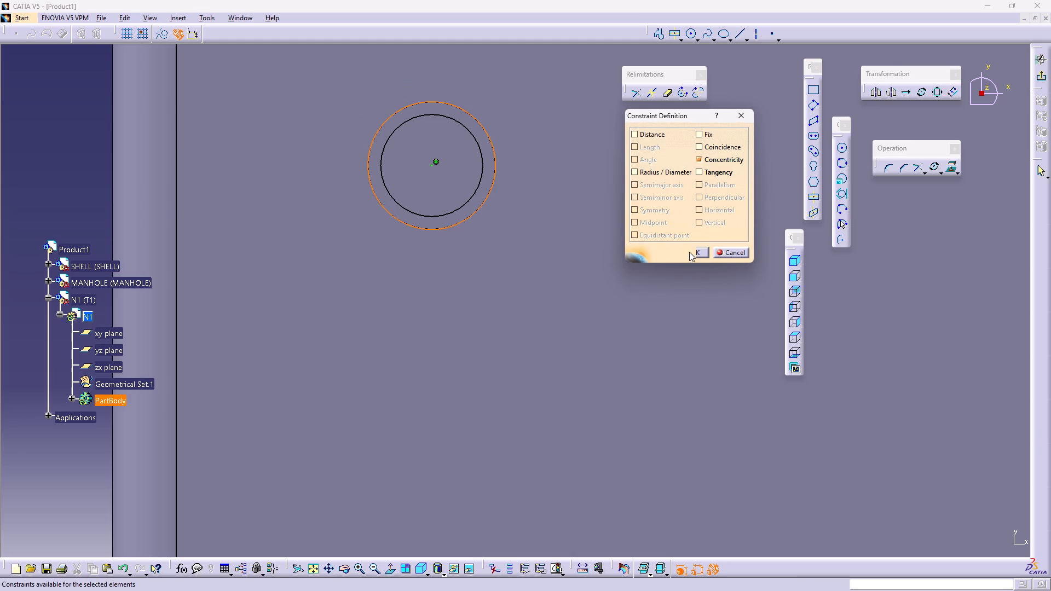
drag(483, 204, 505, 214)
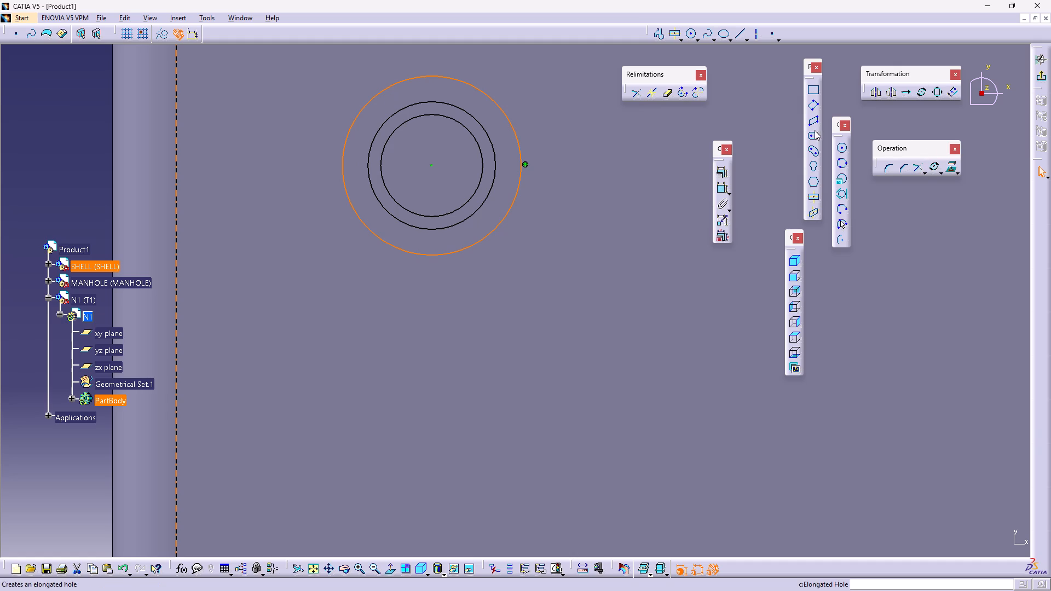
Draw a circle from the nozzle centre inside the bore and make it coincident with the pipe's inner edge.
click(842, 148)
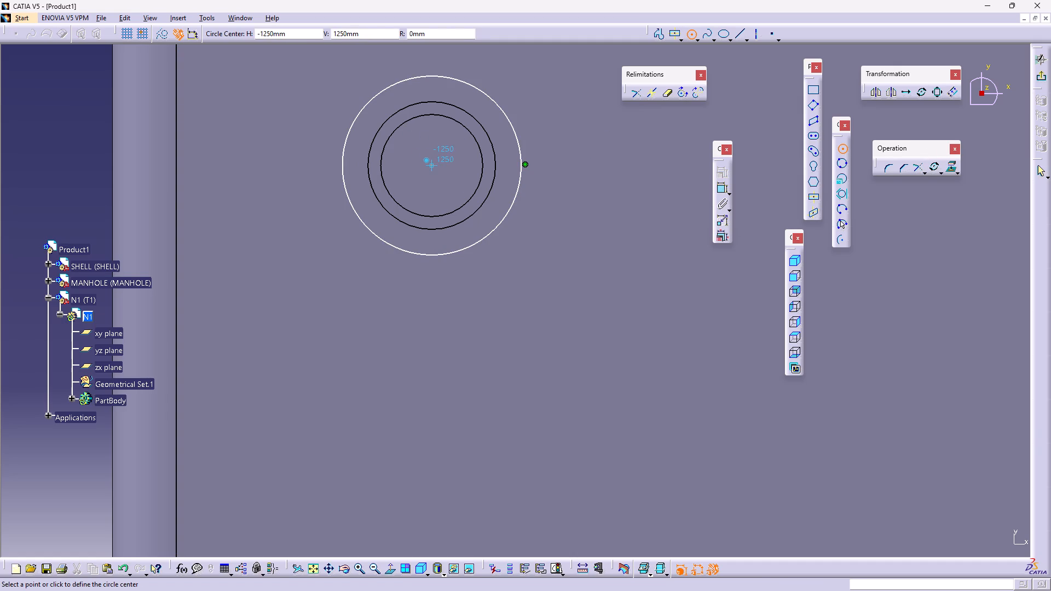
click(434, 167)
click(477, 164)
ctrl+click(485, 169)
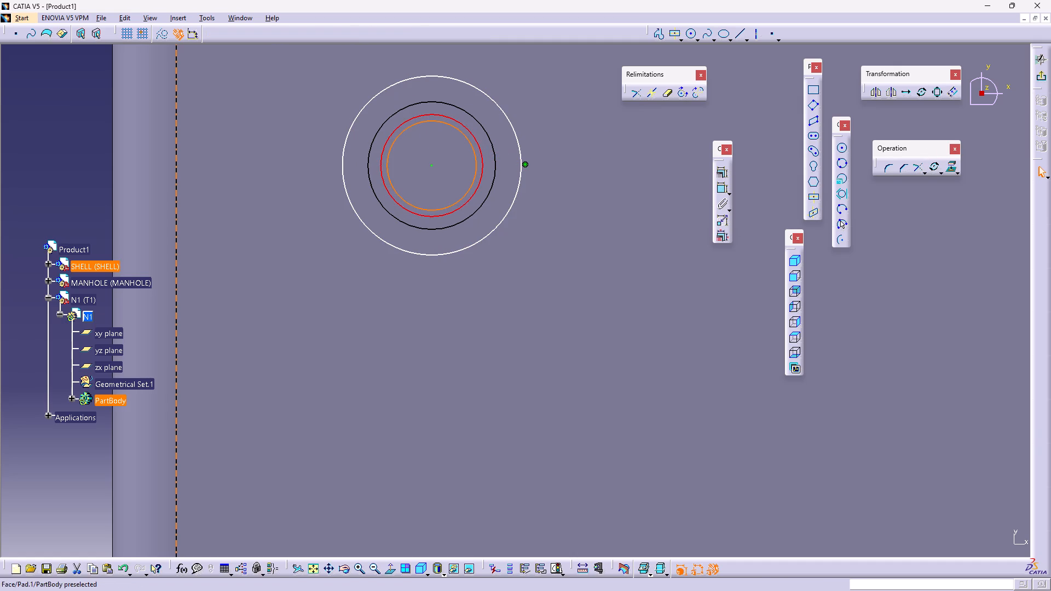
click(723, 172)
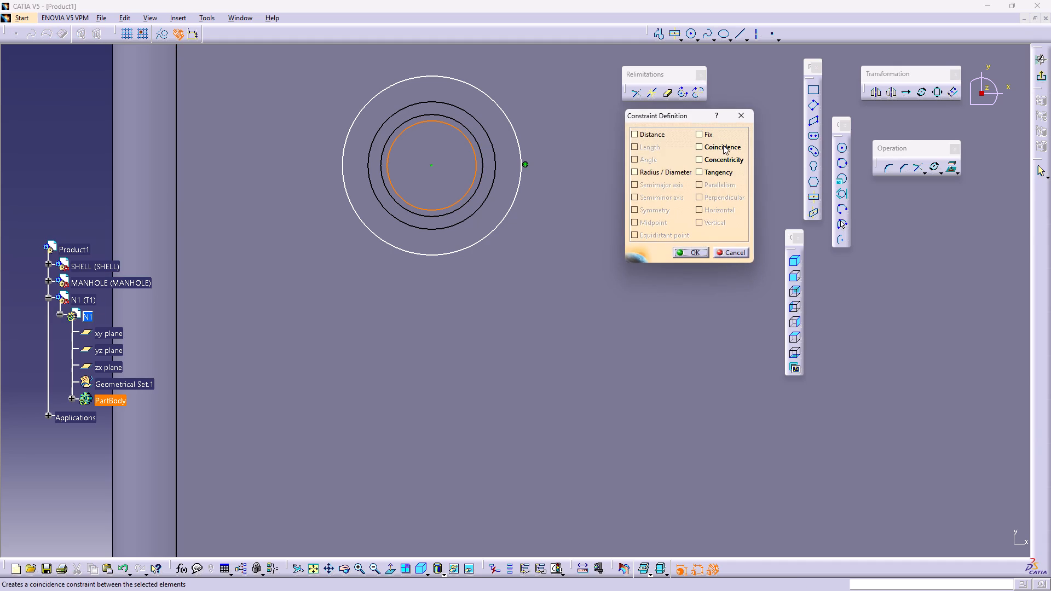
click(723, 144)
click(689, 247)
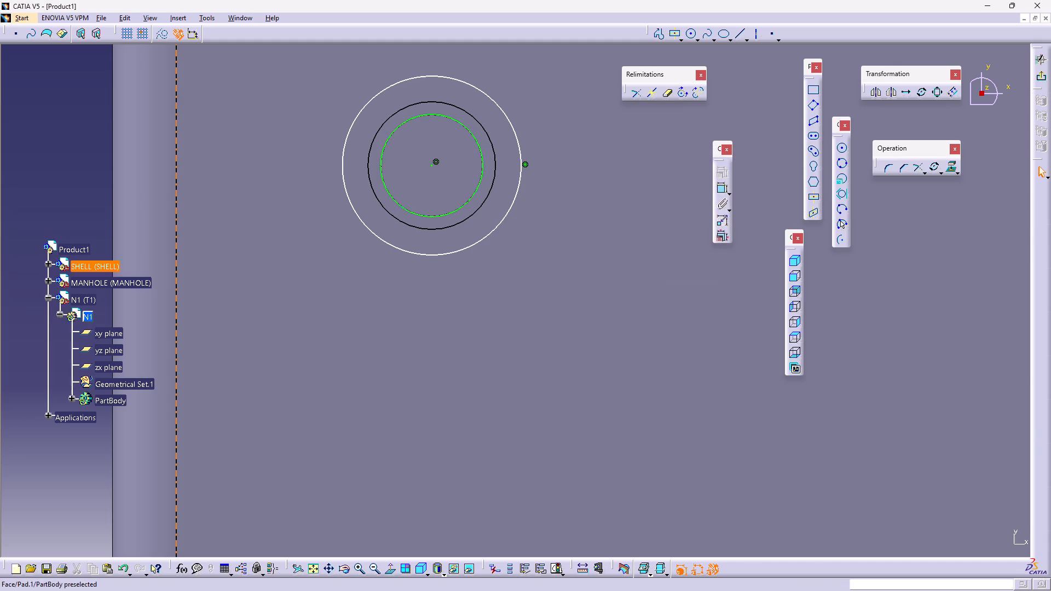
Dimension the gap between the inner circle and the outer flange circle and set it to 50 mm.
click(717, 192)
click(477, 212)
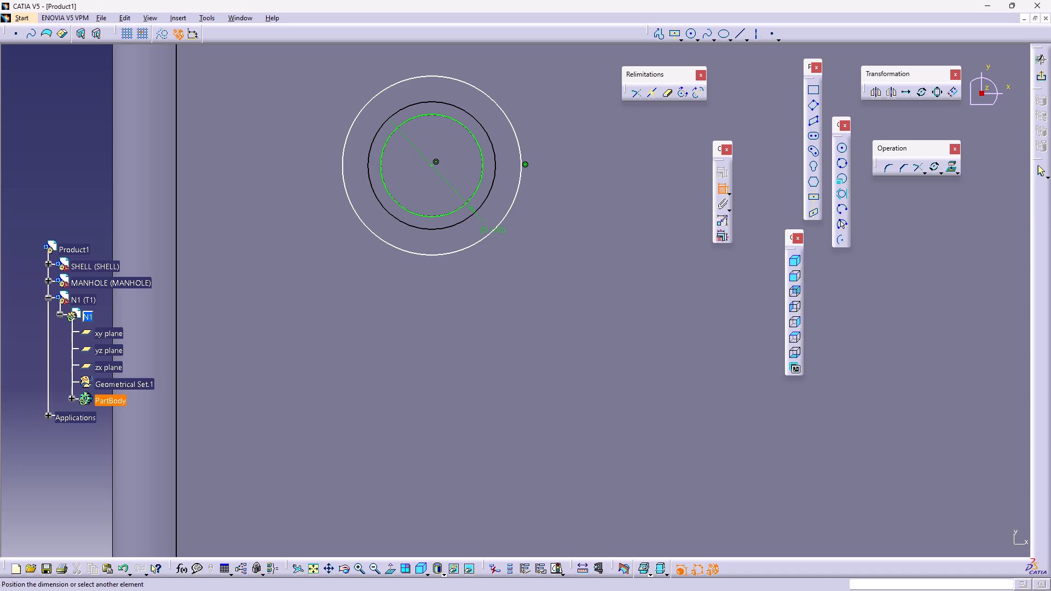
click(491, 233)
click(521, 264)
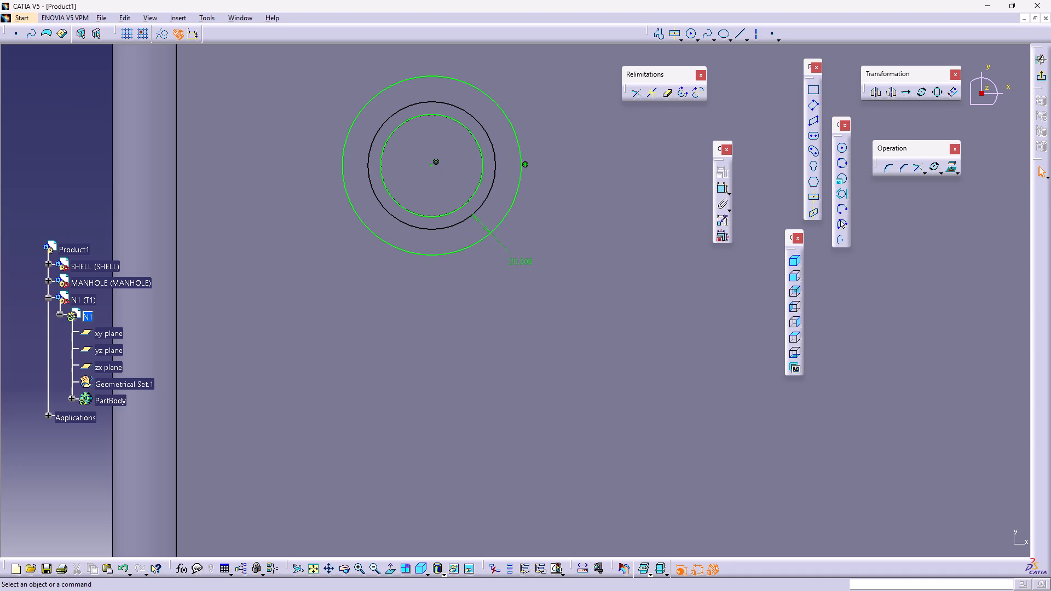
double_click(521, 264)
key(5)
key(0)
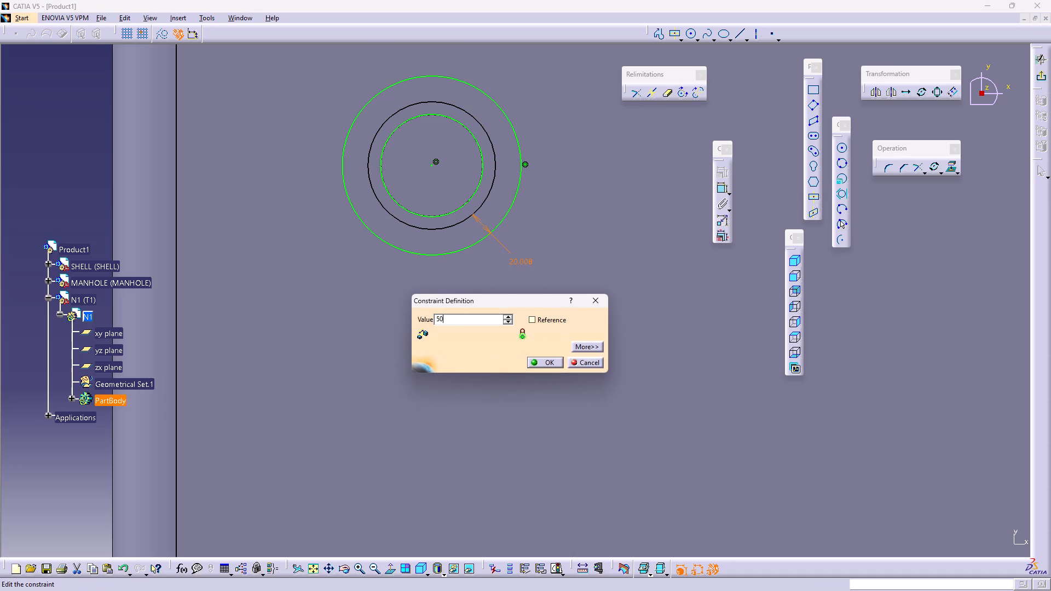
key(Return)
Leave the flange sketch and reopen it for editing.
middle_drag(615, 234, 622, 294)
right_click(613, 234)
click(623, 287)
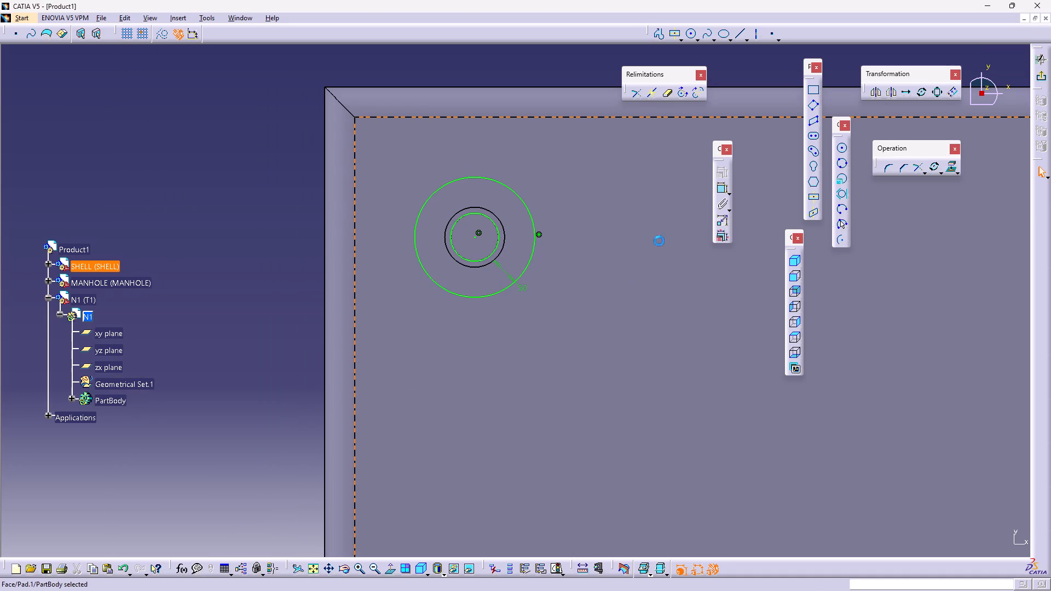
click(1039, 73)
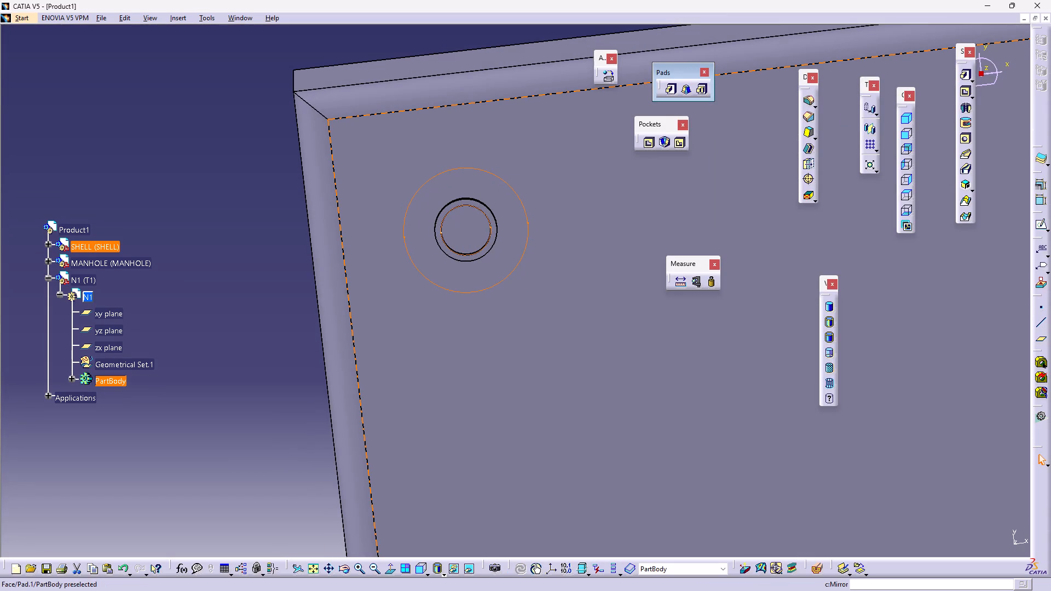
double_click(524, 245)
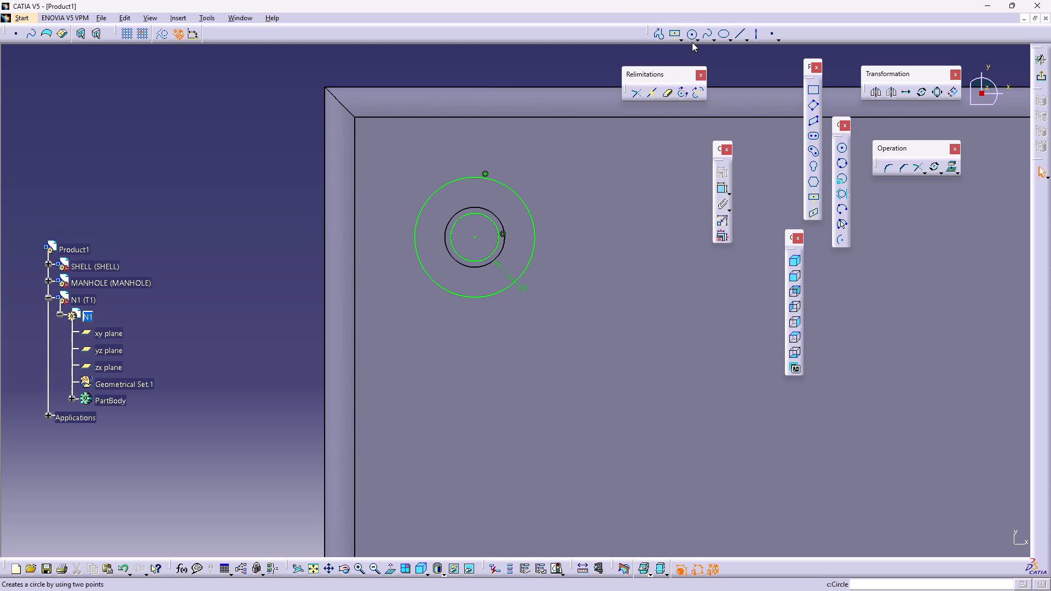
Draw a bolt-hole circle between the pipe and the flange edge, straight above the nozzle centre, and set its diameter to 25 mm.
drag(789, 233, 779, 61)
click(840, 149)
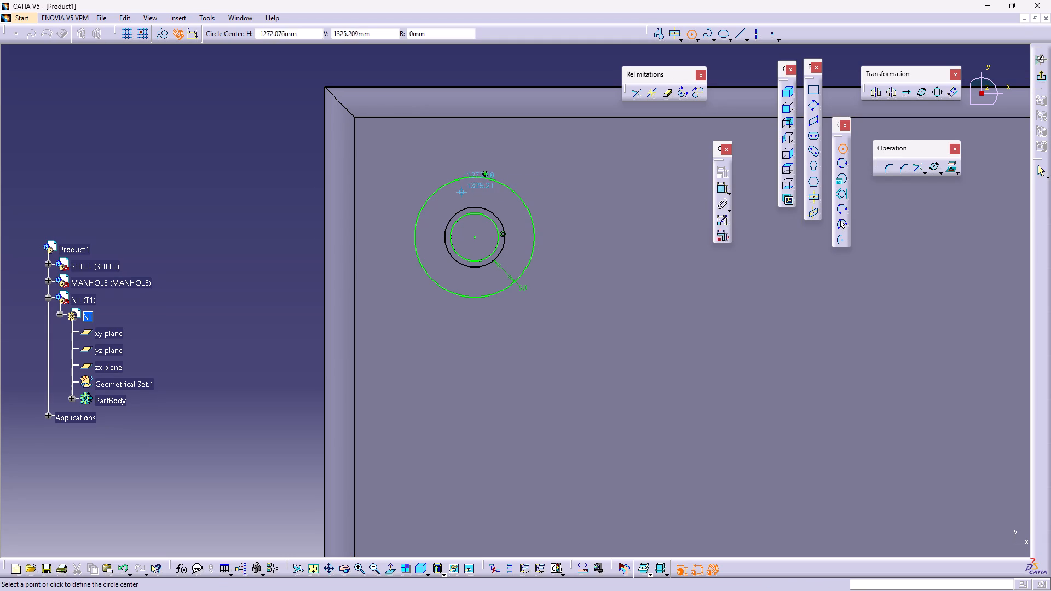
click(475, 191)
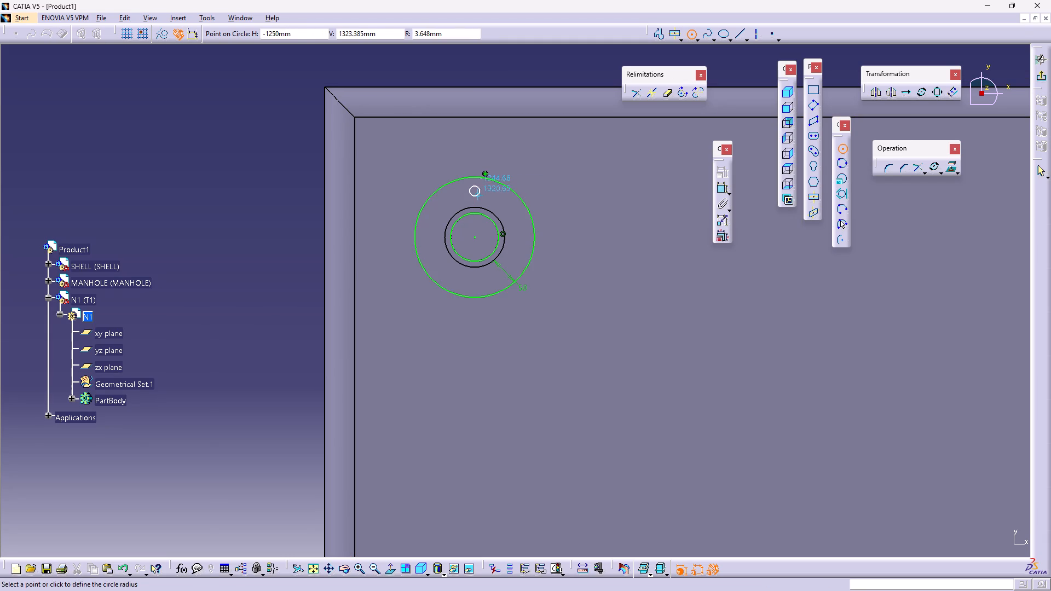
click(475, 196)
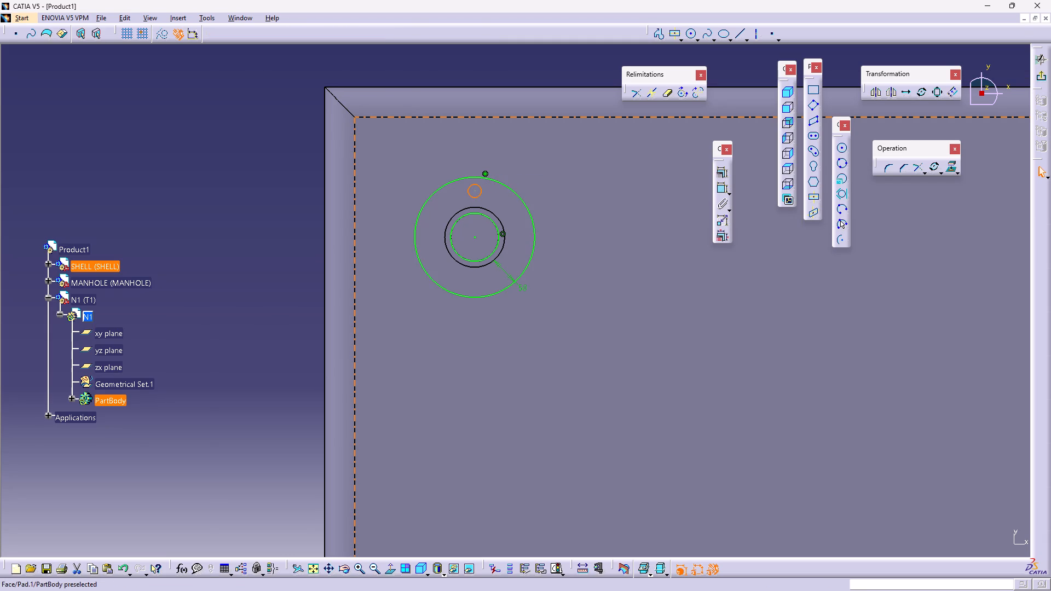
click(724, 188)
click(305, 169)
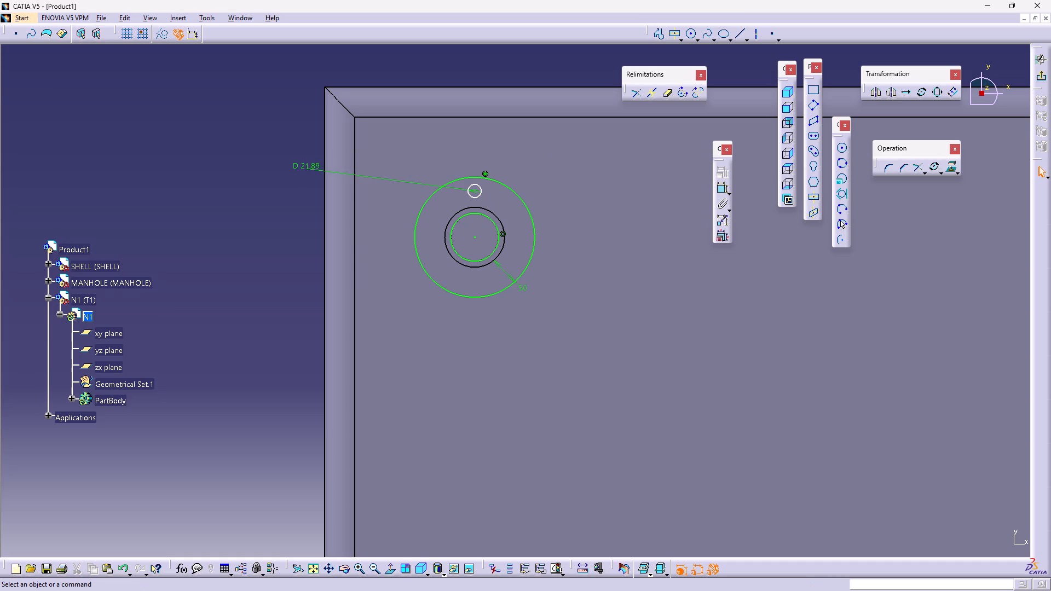
double_click(305, 169)
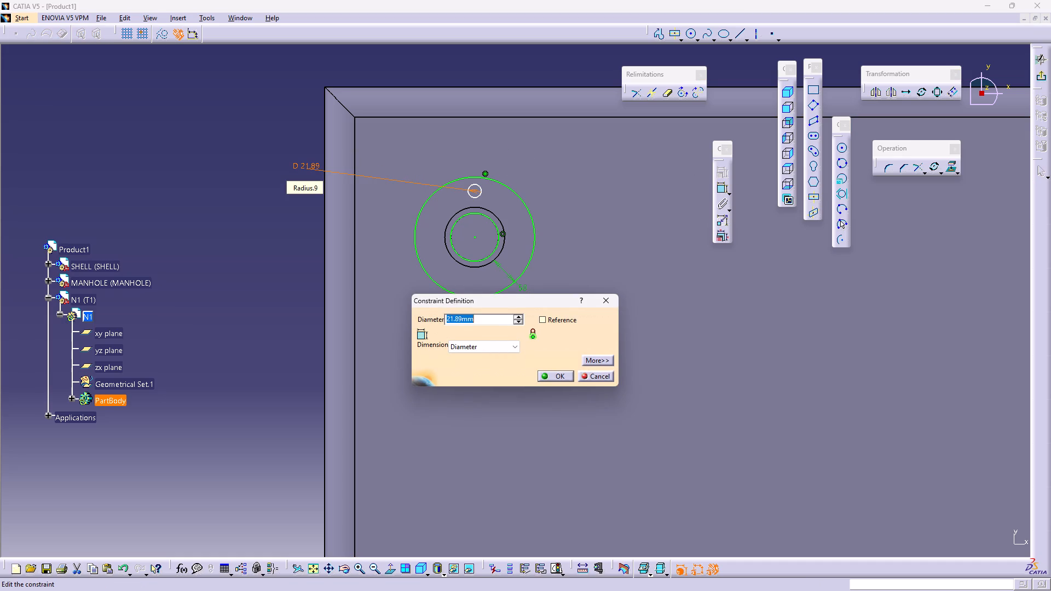
text(25)
key(Return)
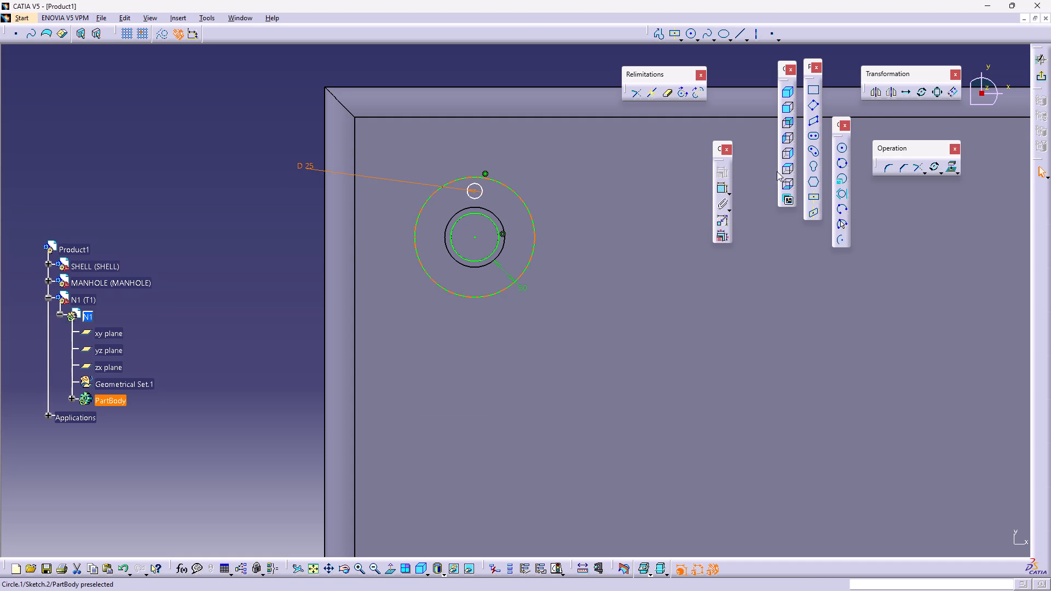
Constrain the bolt-hole circle's centre 25 mm from the outer flange circle.
double_click(723, 186)
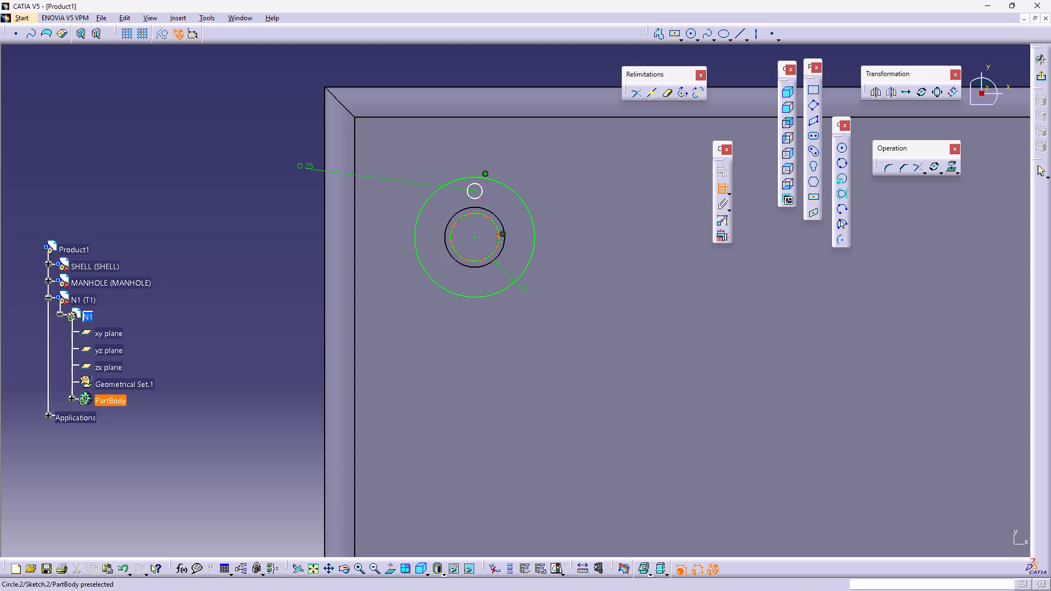
click(474, 191)
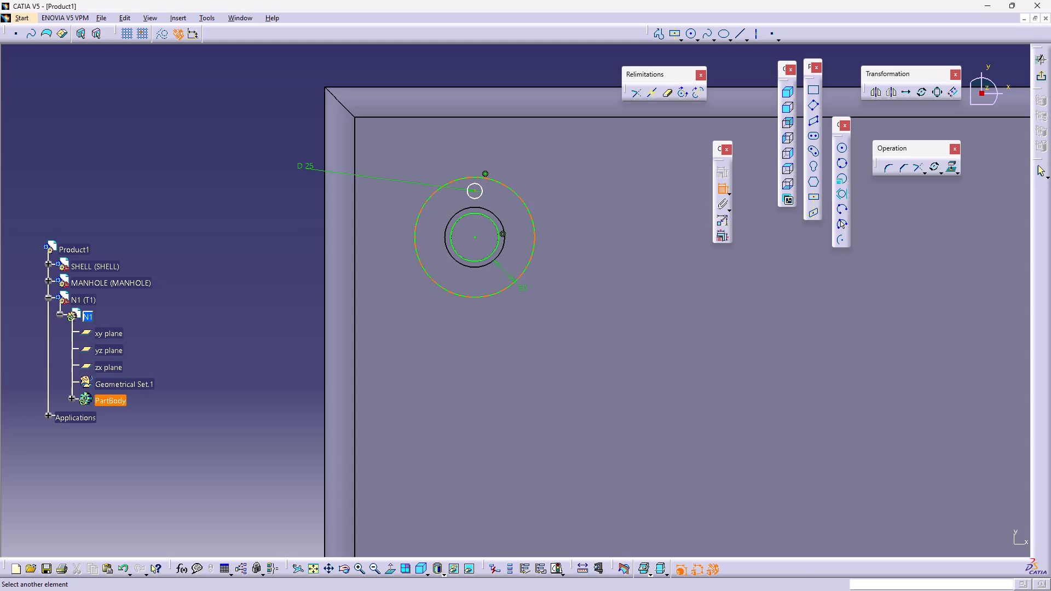
click(481, 175)
click(310, 215)
double_click(310, 215)
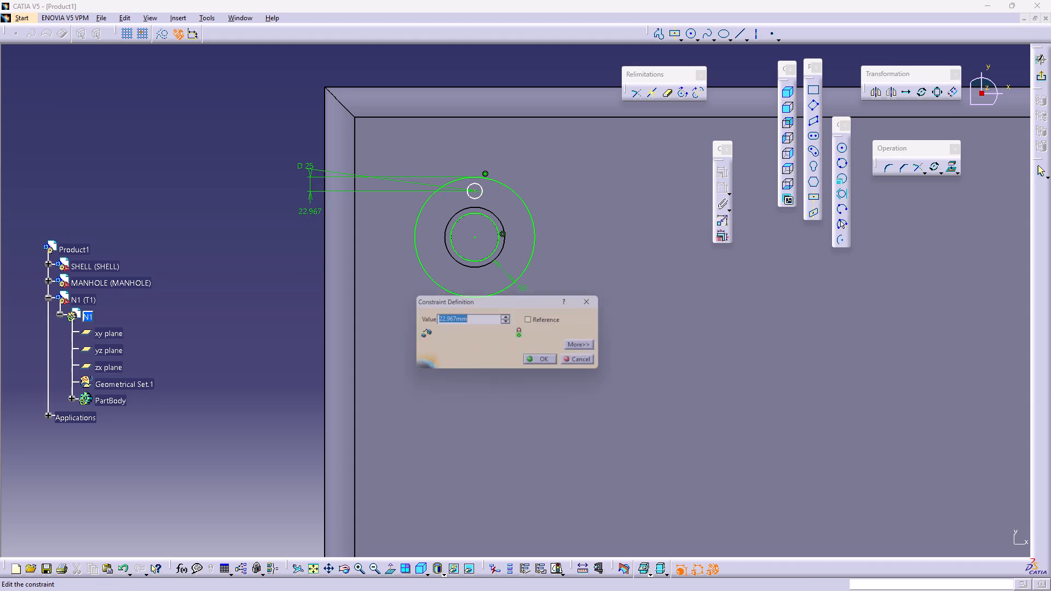
text(25)
key(Return)
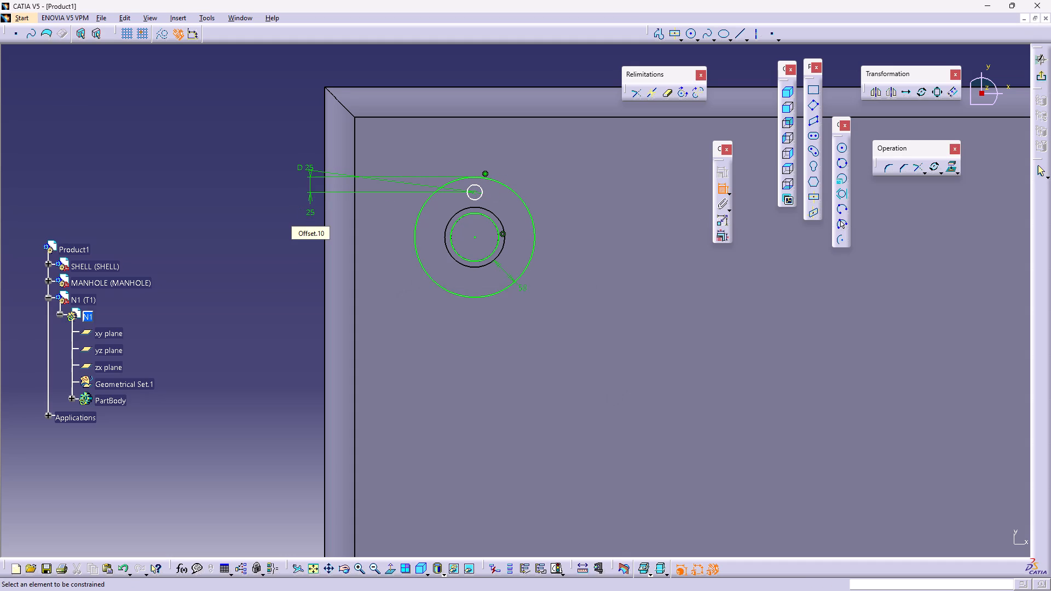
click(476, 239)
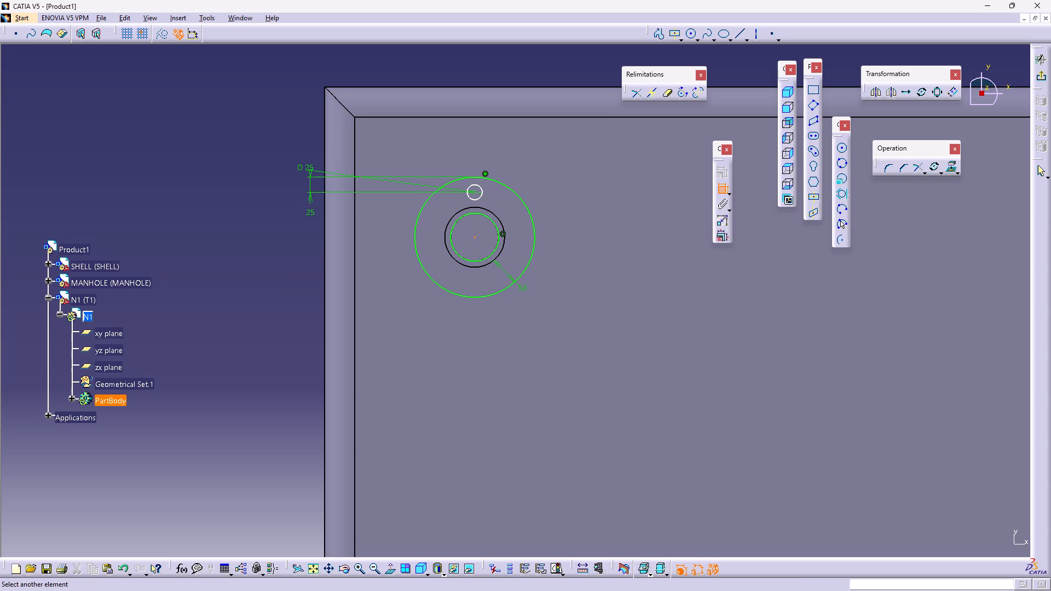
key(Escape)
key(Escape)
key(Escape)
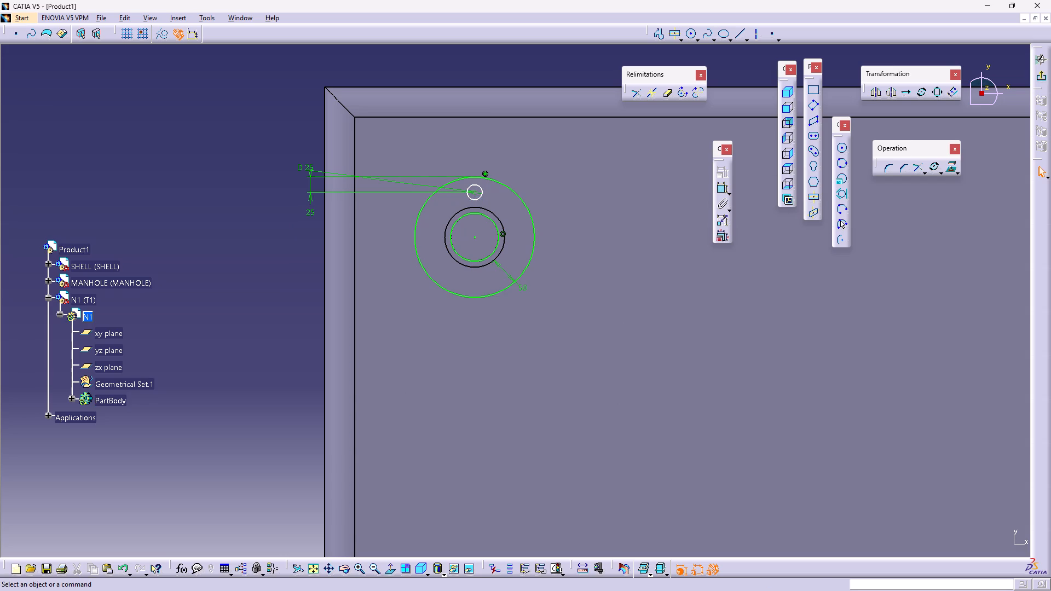
Rotate-copy the bolt-hole circle about the nozzle centre with 3 instances at 90 degrees, and exit the flange sketch.
click(480, 198)
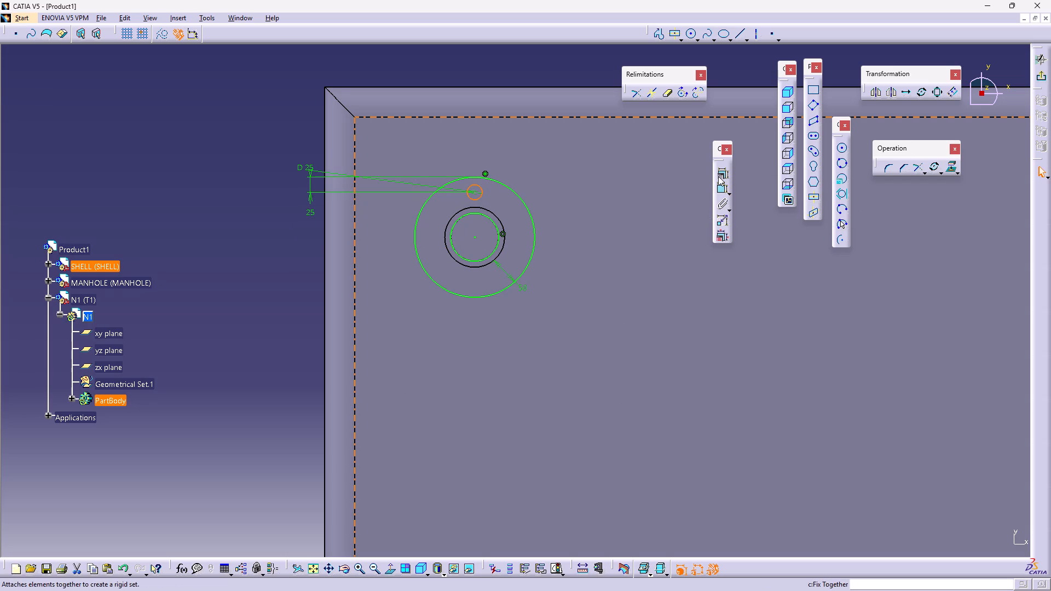
click(932, 175)
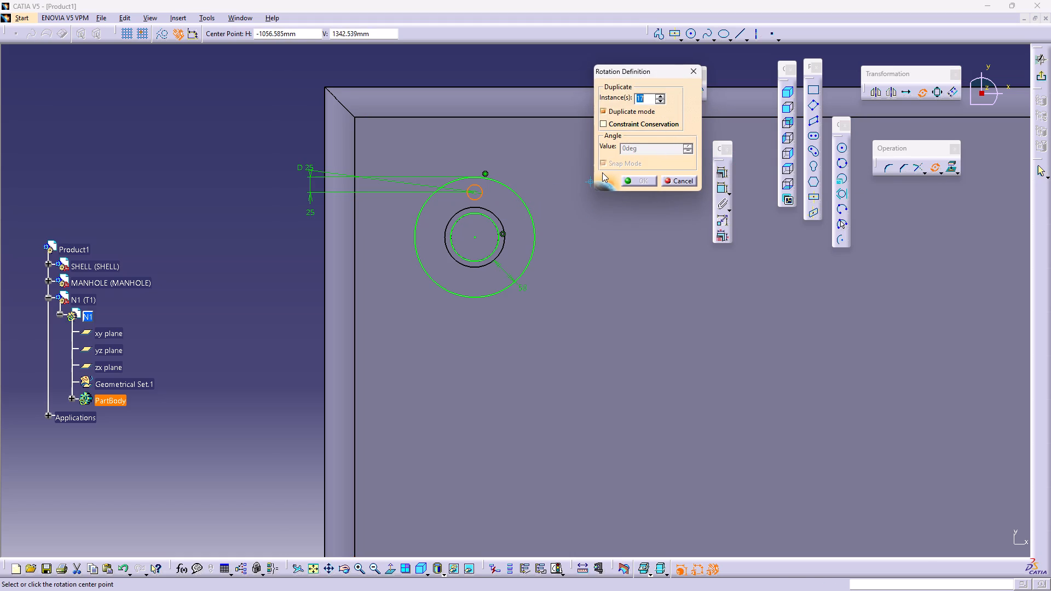
key(3)
key(Return)
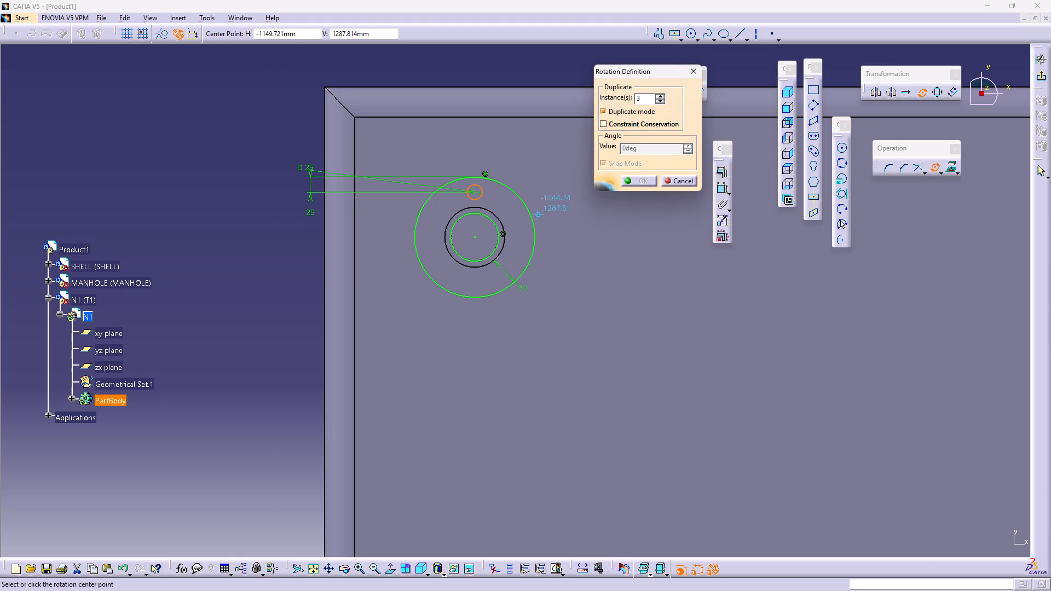
click(475, 237)
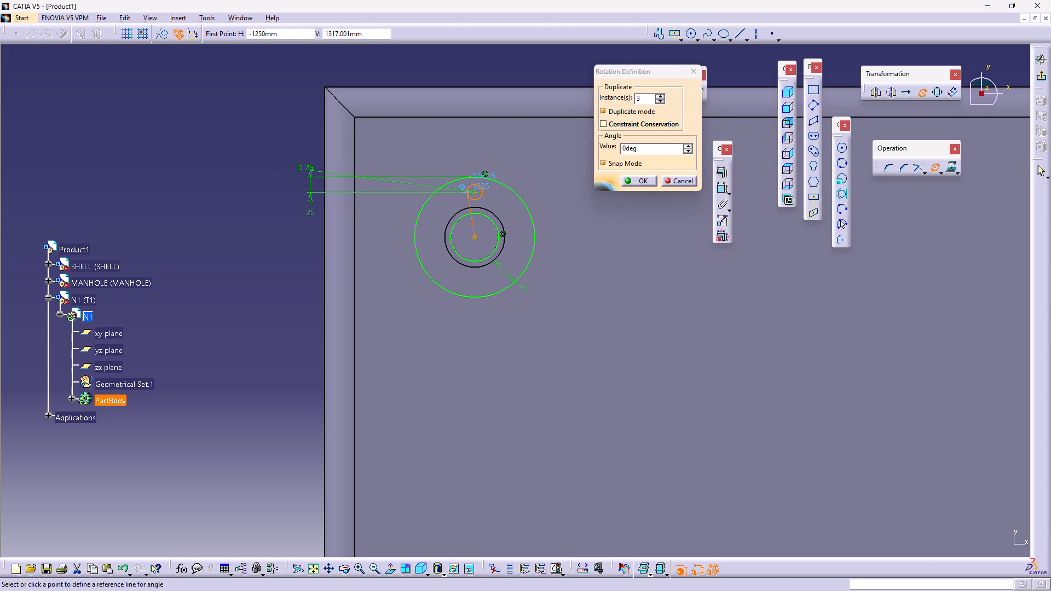
click(476, 190)
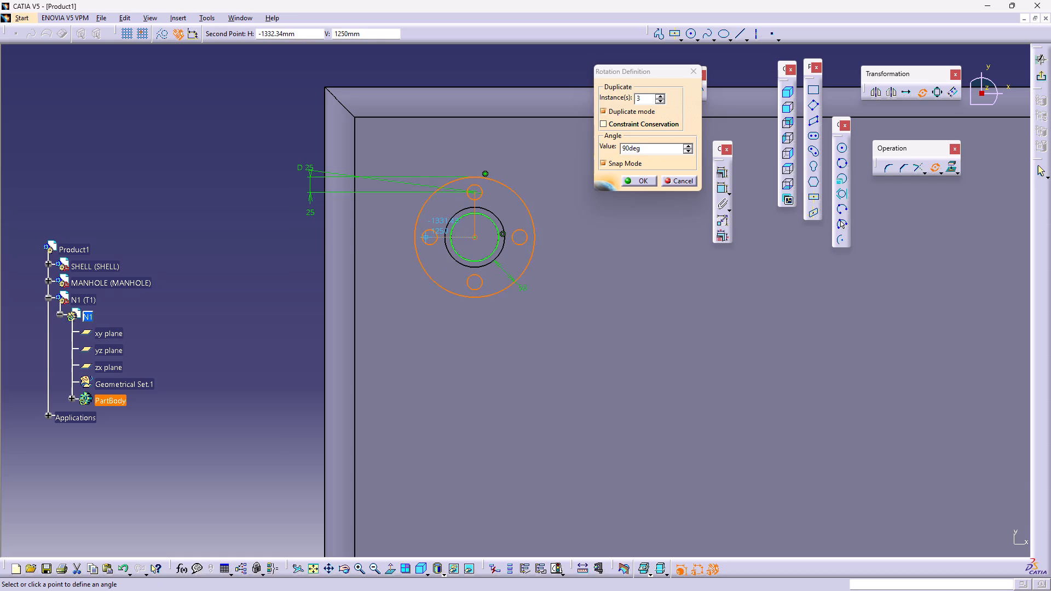
click(425, 239)
click(1041, 75)
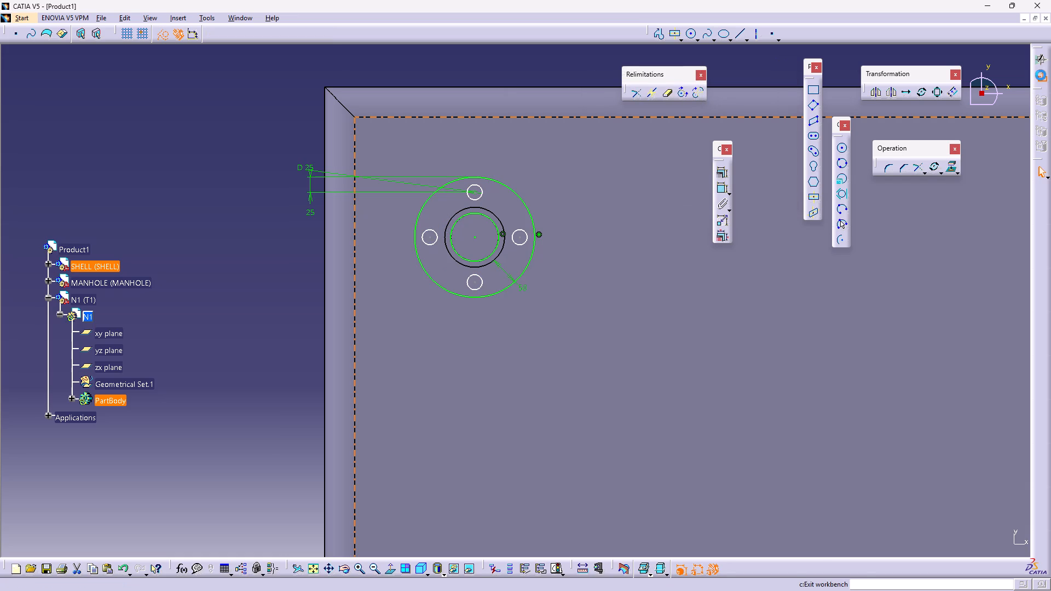
Extrude the N1 flange sketch with its bolt holes upward as a 15 mm pad.
click(966, 76)
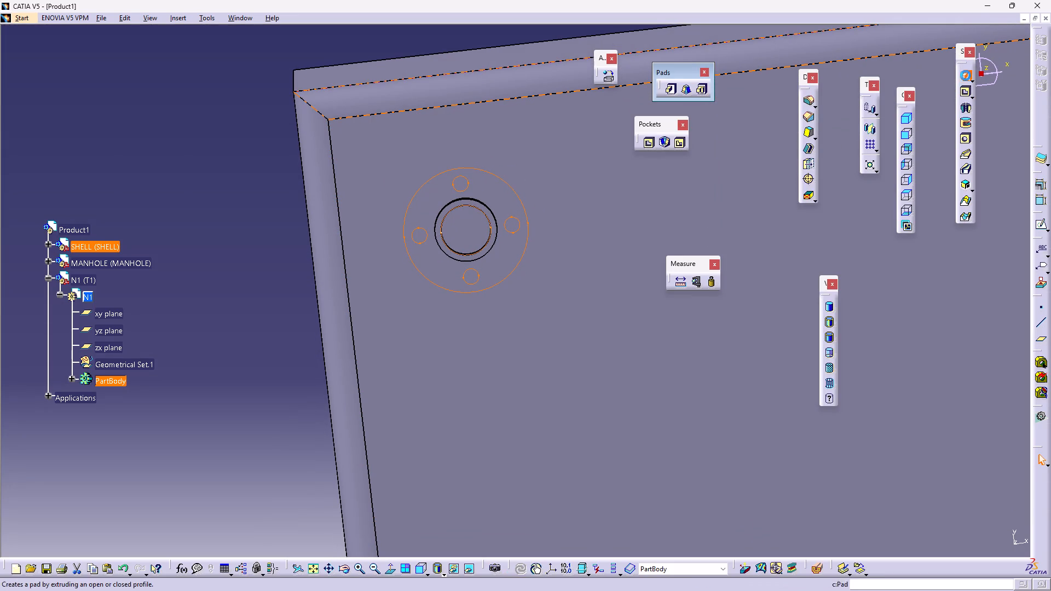
middle_drag(488, 393, 531, 110)
right_drag(471, 389, 511, 186)
middle_drag(504, 318, 513, 189)
right_drag(494, 309, 510, 194)
right_click(513, 189)
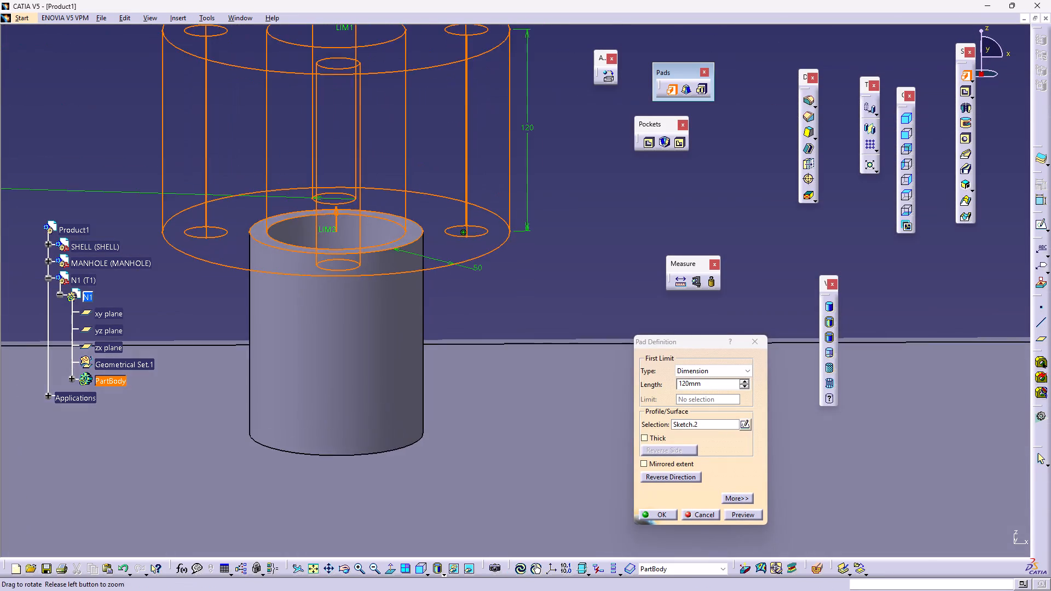
middle_drag(513, 189, 534, 282)
drag(702, 383, 638, 387)
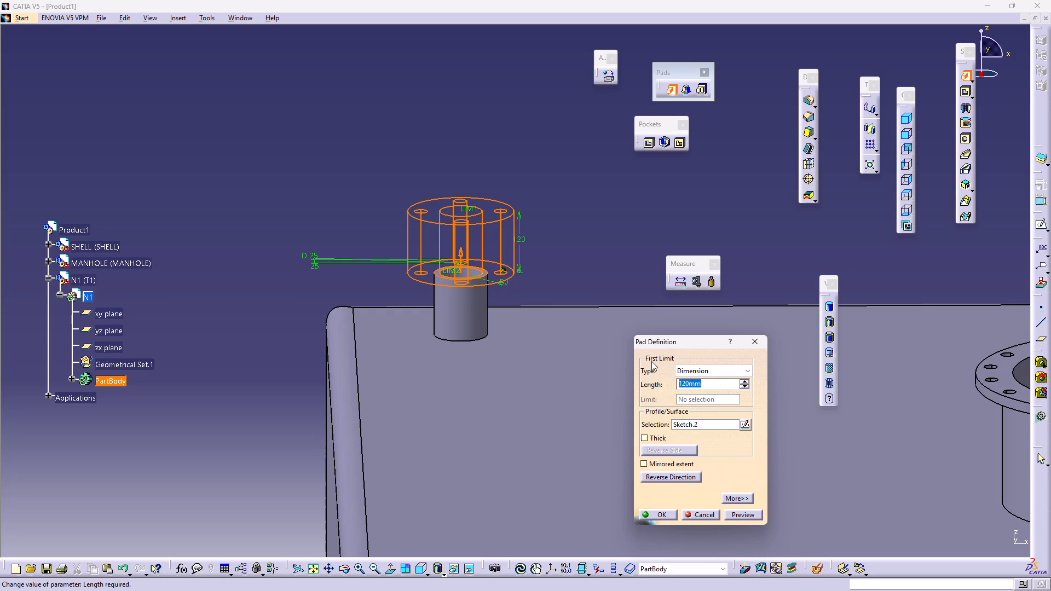
text(15)
click(559, 233)
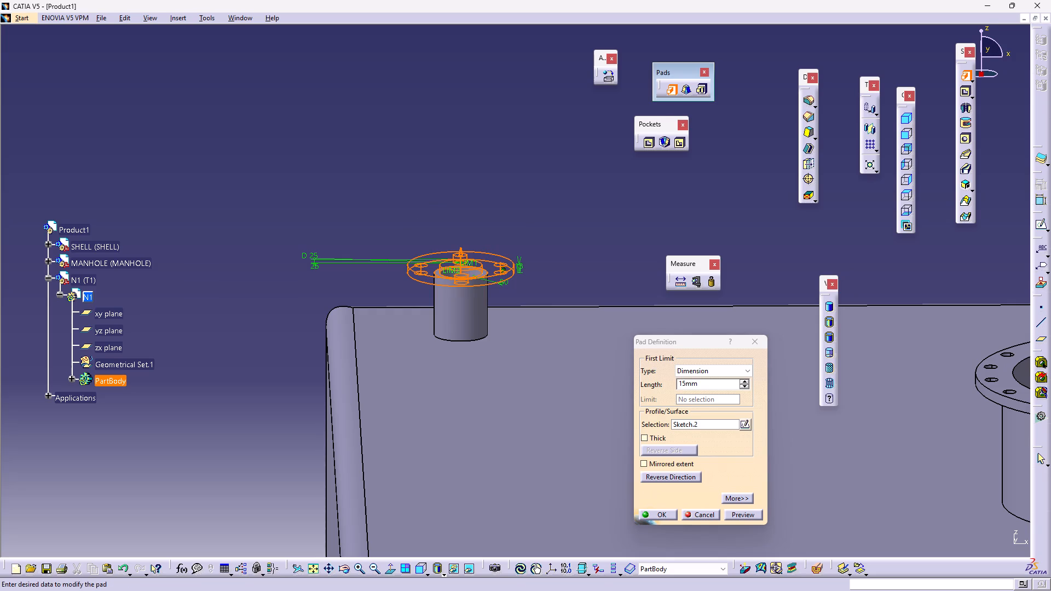
middle_drag(553, 318, 545, 263)
right_drag(546, 317, 546, 265)
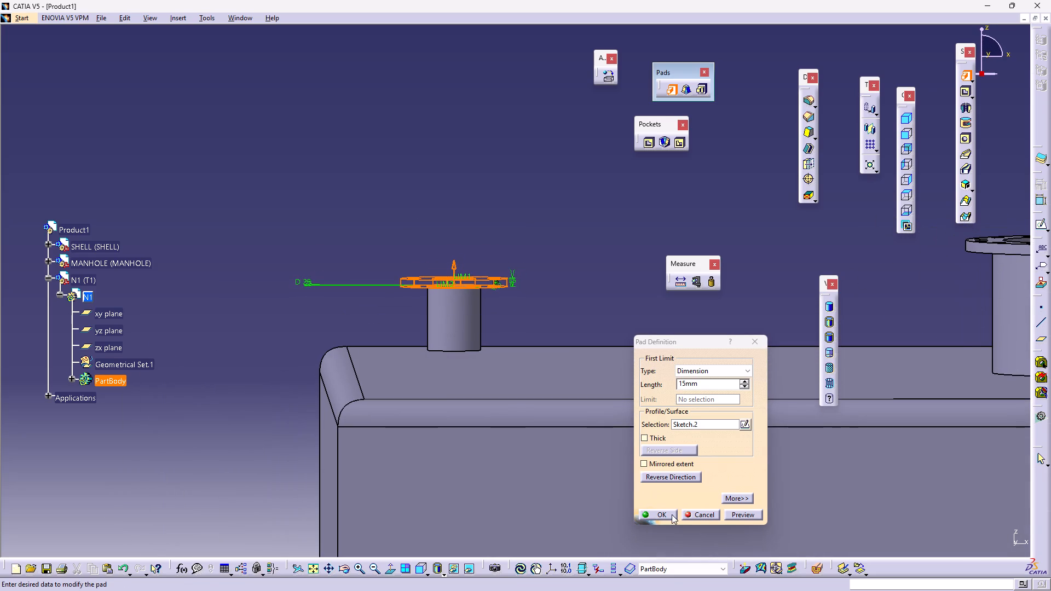
click(668, 514)
click(590, 291)
Set the length of nozzle N1's flange pad to 20 mm.
middle_drag(590, 291, 372, 474)
right_drag(577, 301, 372, 474)
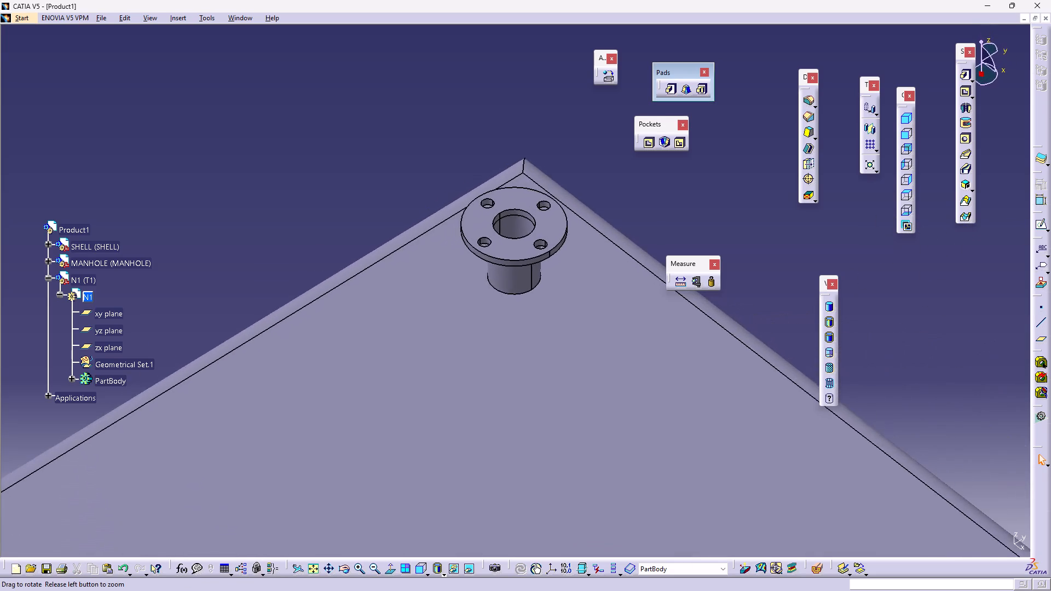
middle_drag(372, 474, 615, 241)
right_drag(372, 474, 615, 241)
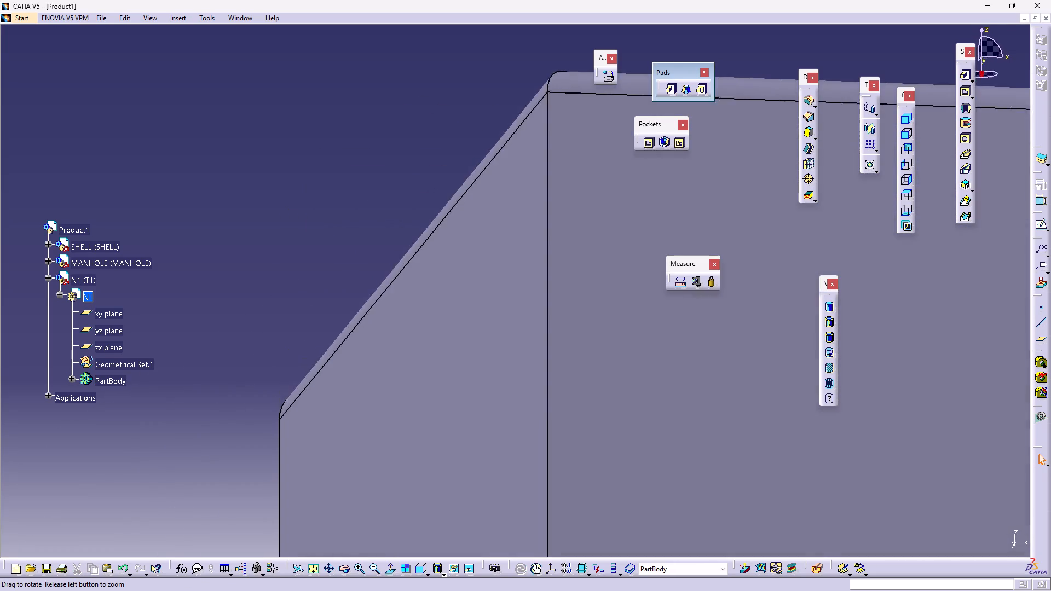
right_drag(615, 241, 591, 389)
middle_drag(615, 241, 580, 349)
right_click(591, 389)
middle_drag(575, 354, 534, 367)
right_drag(587, 429, 536, 369)
right_click(534, 367)
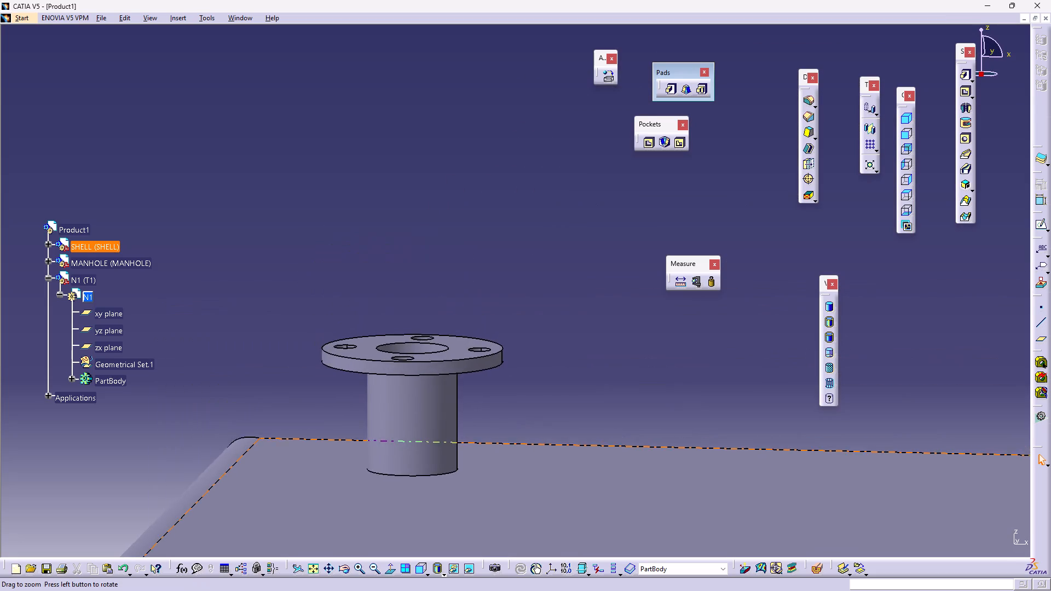
middle_drag(534, 367, 547, 269)
middle_drag(429, 459, 507, 323)
double_click(512, 397)
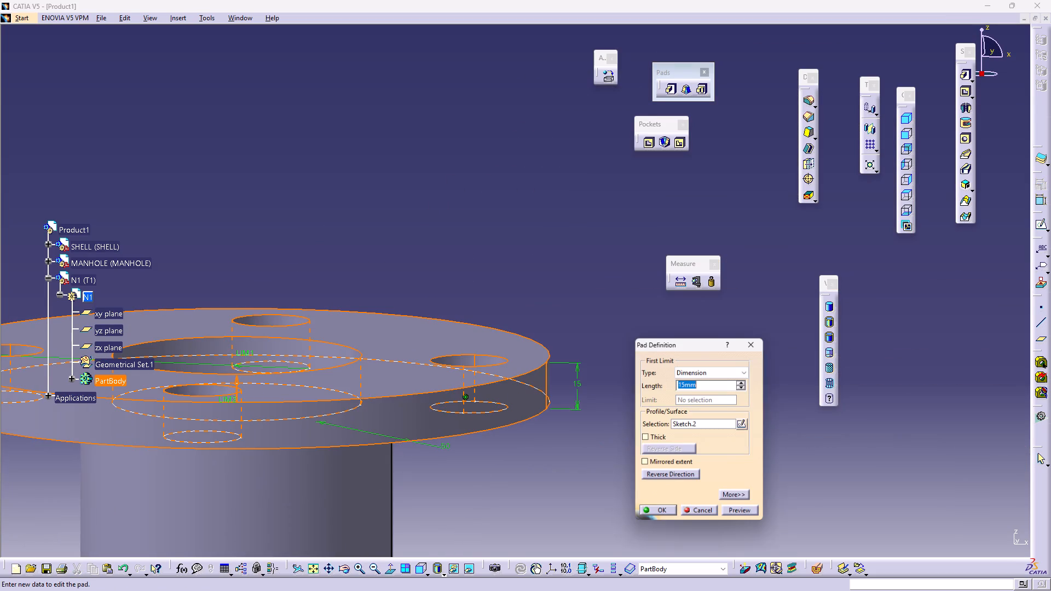
text(20)
key(Return)
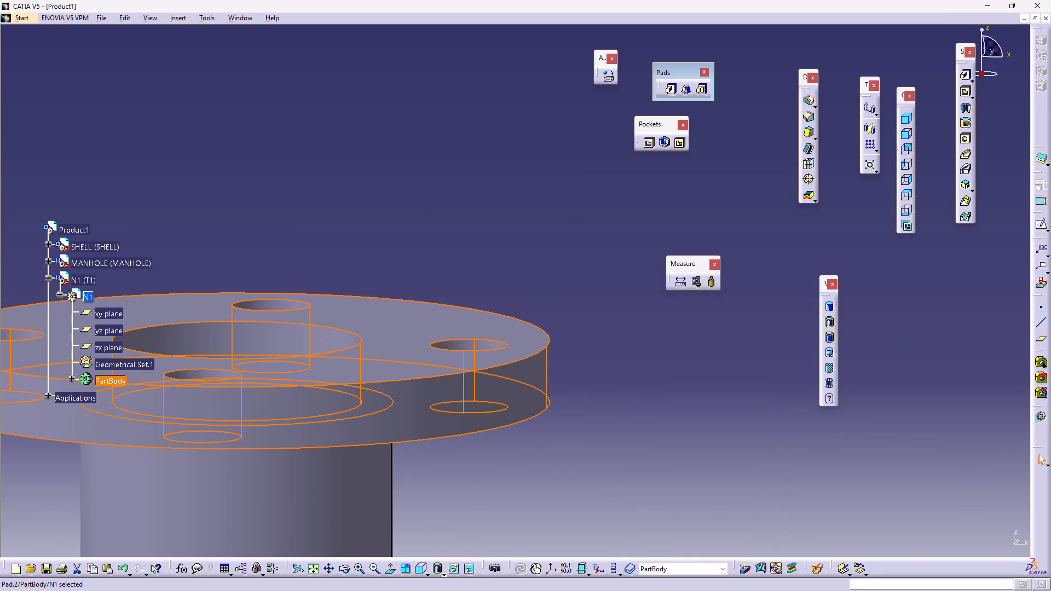
click(633, 389)
Examine the N1 nozzle and its placement beside the manhole on the tank from several angles.
middle_drag(603, 252, 653, 481)
right_click(600, 241)
middle_drag(651, 451, 690, 379)
right_drag(651, 451, 690, 379)
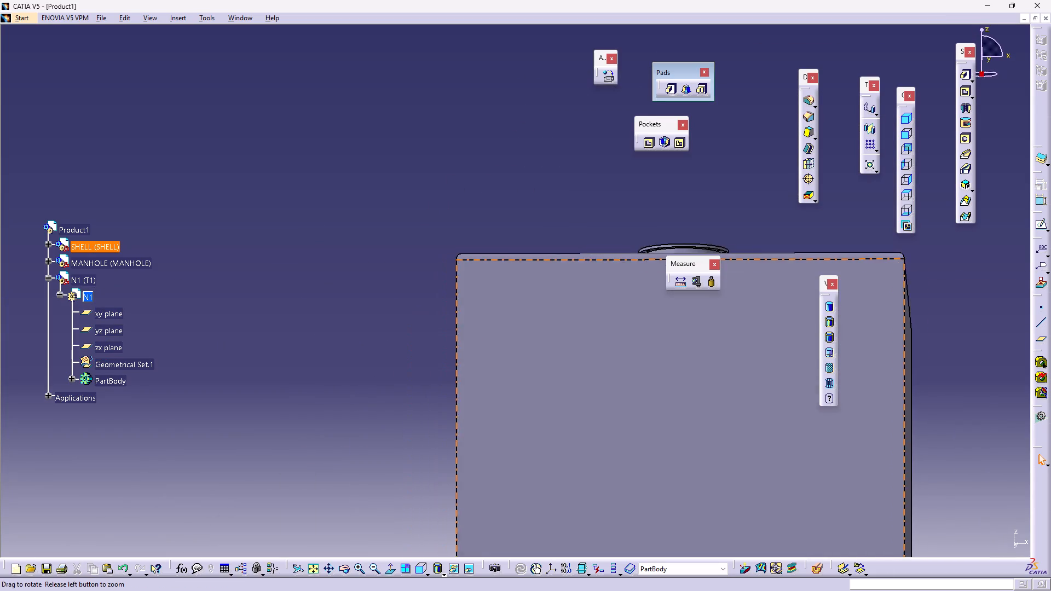
right_drag(690, 379, 671, 432)
middle_drag(690, 379, 666, 429)
double_click(545, 234)
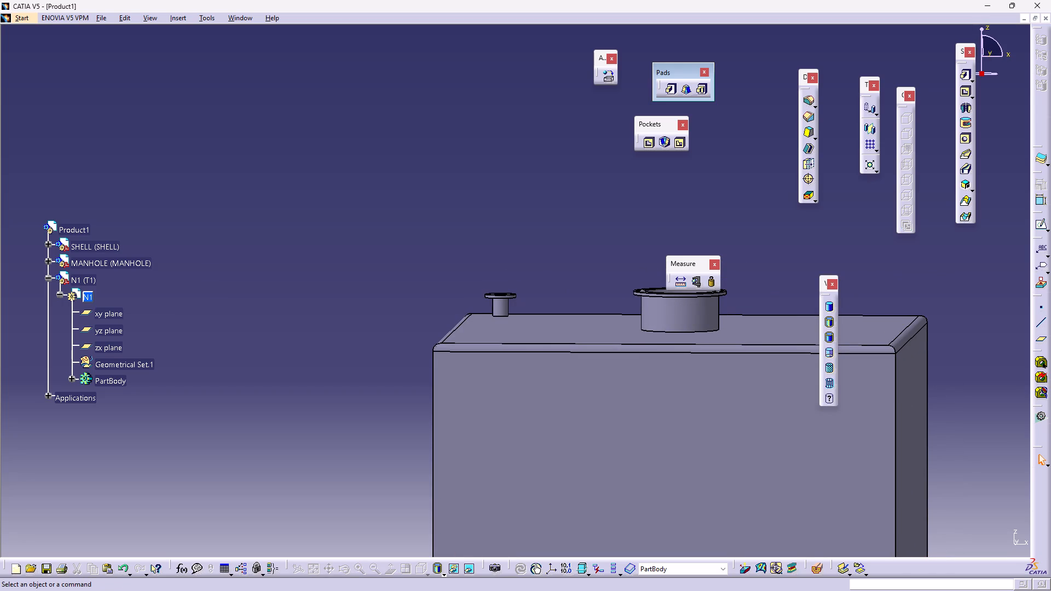
middle_drag(550, 240, 637, 226)
right_drag(544, 246, 625, 308)
right_click(625, 308)
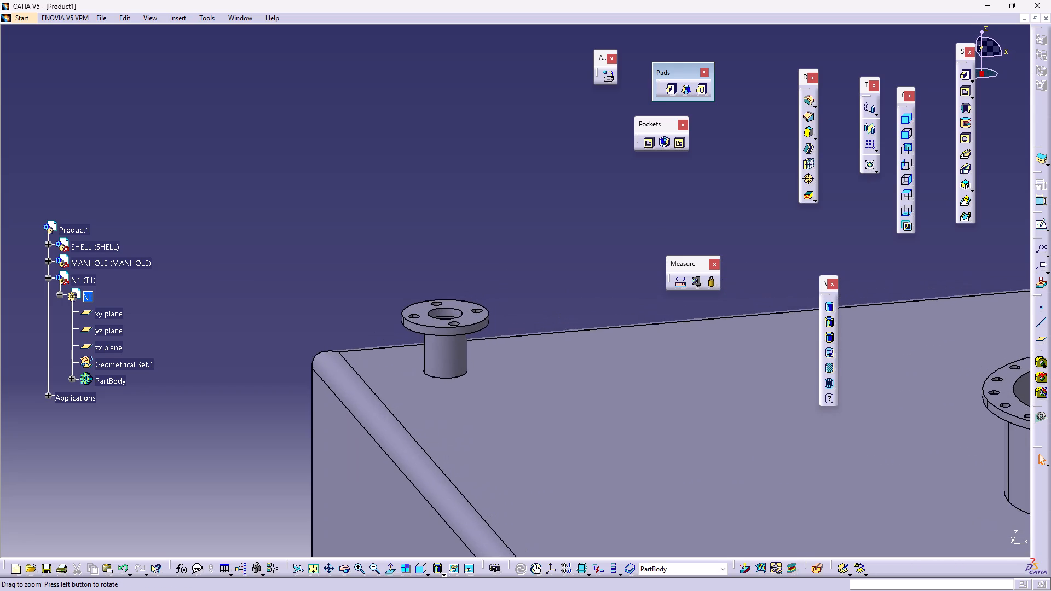
middle_drag(637, 226, 588, 343)
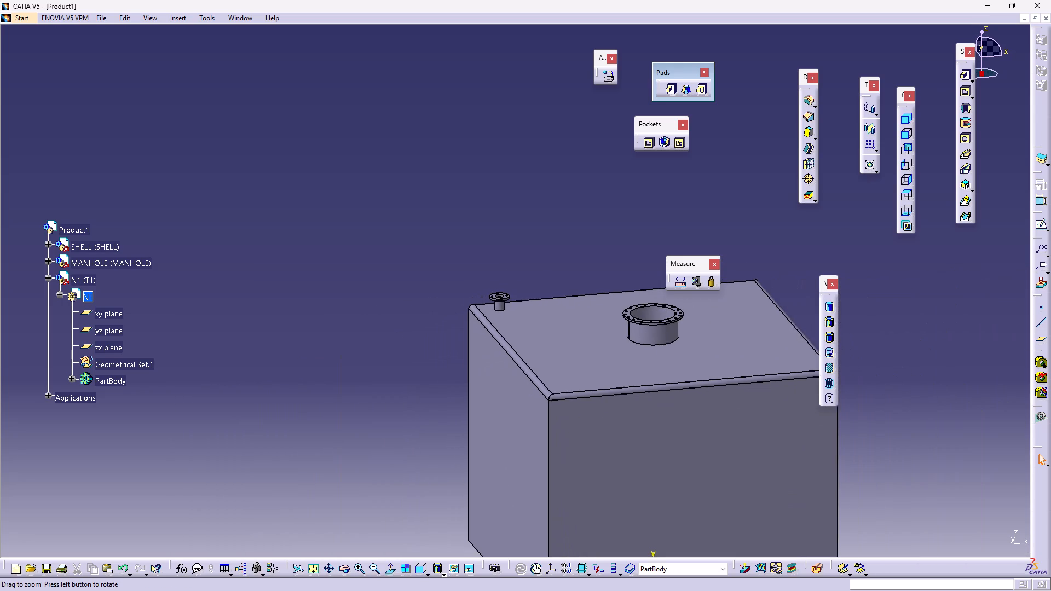
middle_drag(588, 343, 588, 343)
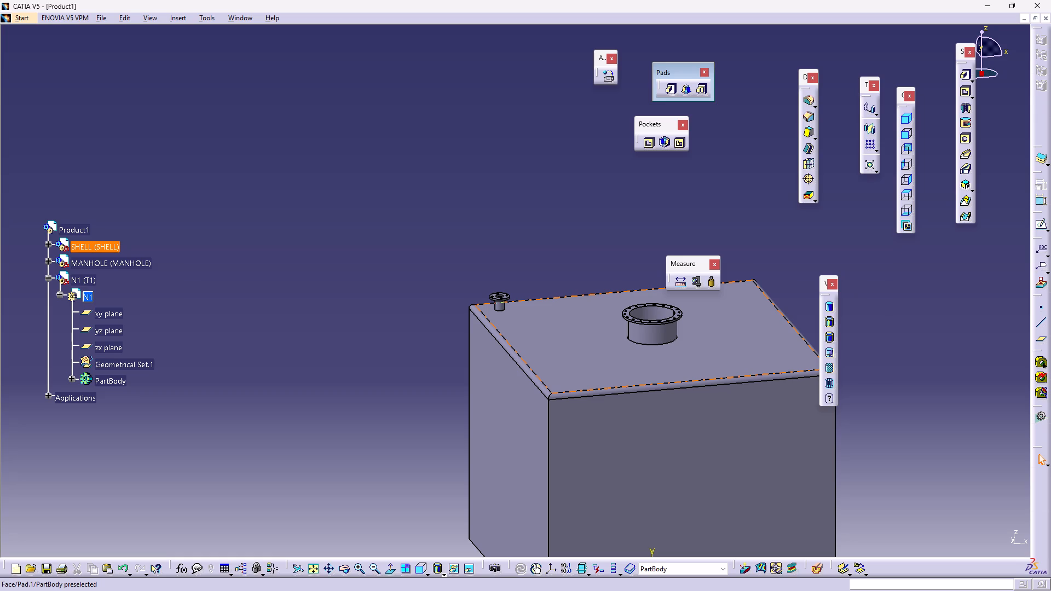
middle_drag(630, 396, 651, 437)
right_drag(622, 392, 650, 436)
middle_drag(650, 415, 577, 354)
right_click(520, 274)
middle_drag(638, 328, 613, 531)
right_drag(638, 328, 611, 539)
right_click(611, 539)
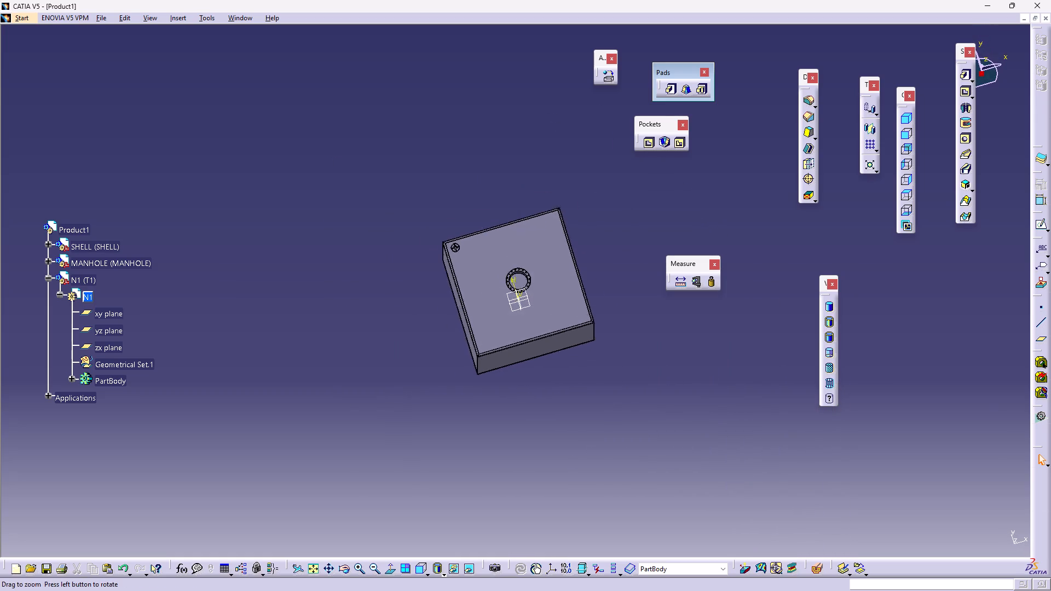
middle_drag(613, 531, 611, 497)
middle_drag(621, 242, 600, 219)
right_drag(621, 243, 606, 320)
right_drag(601, 279, 601, 220)
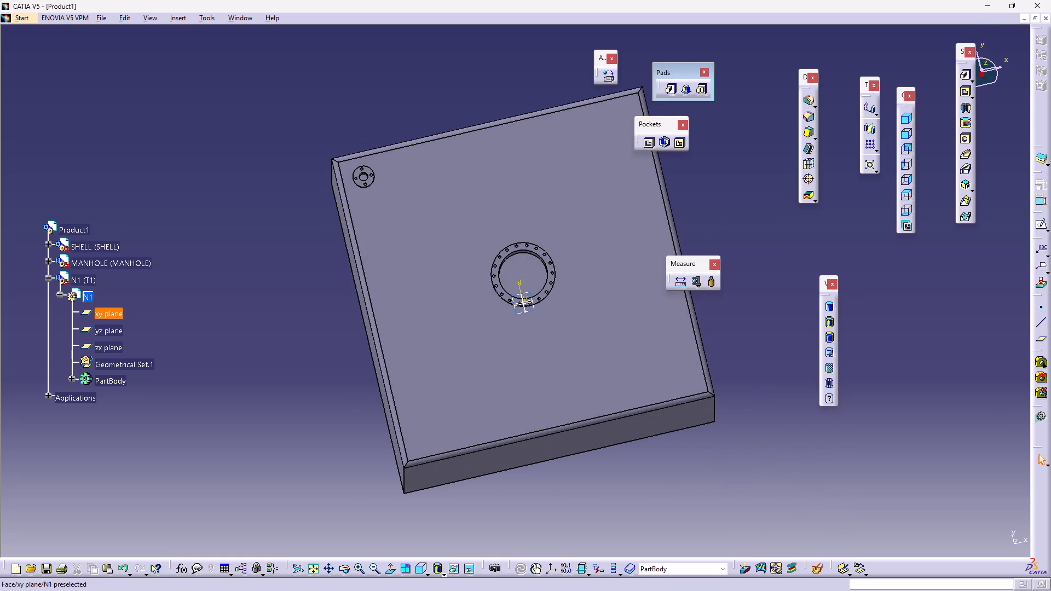
Activate Product1 and insert a new part, choosing to define a new origin point for it.
double_click(82, 233)
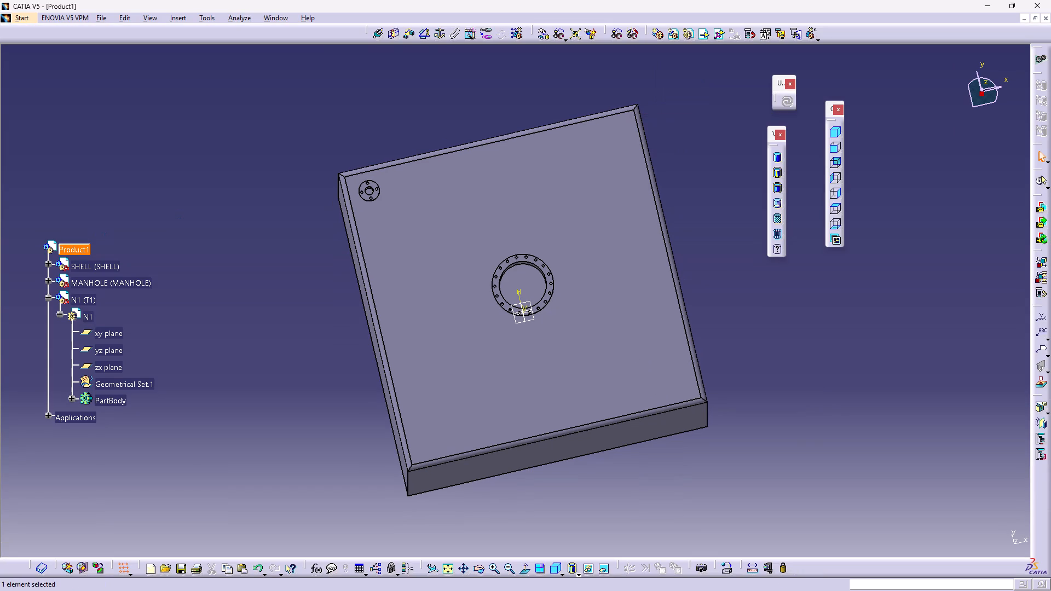
click(685, 33)
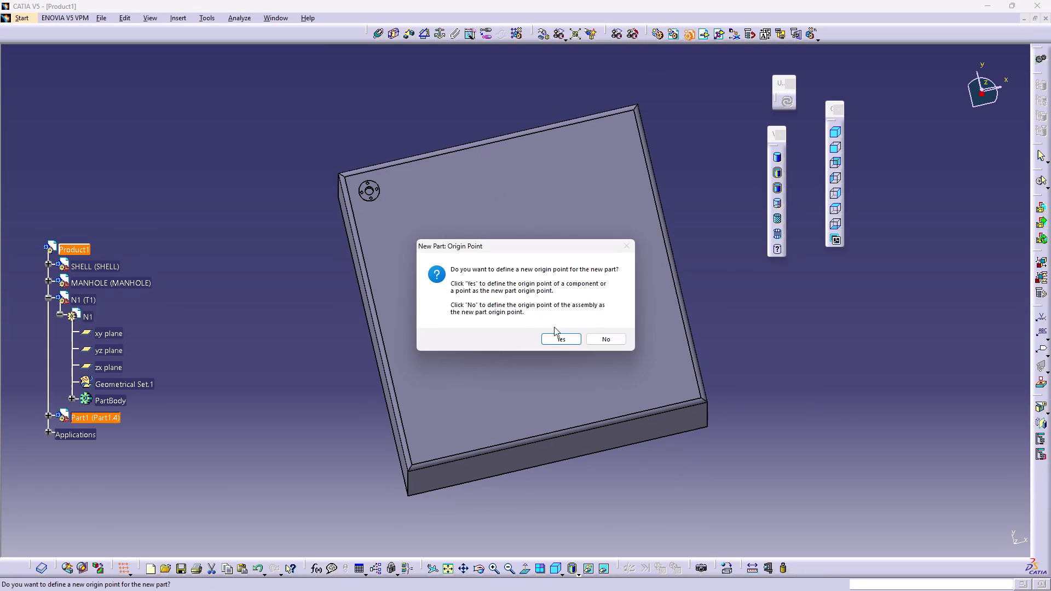
click(557, 332)
click(548, 340)
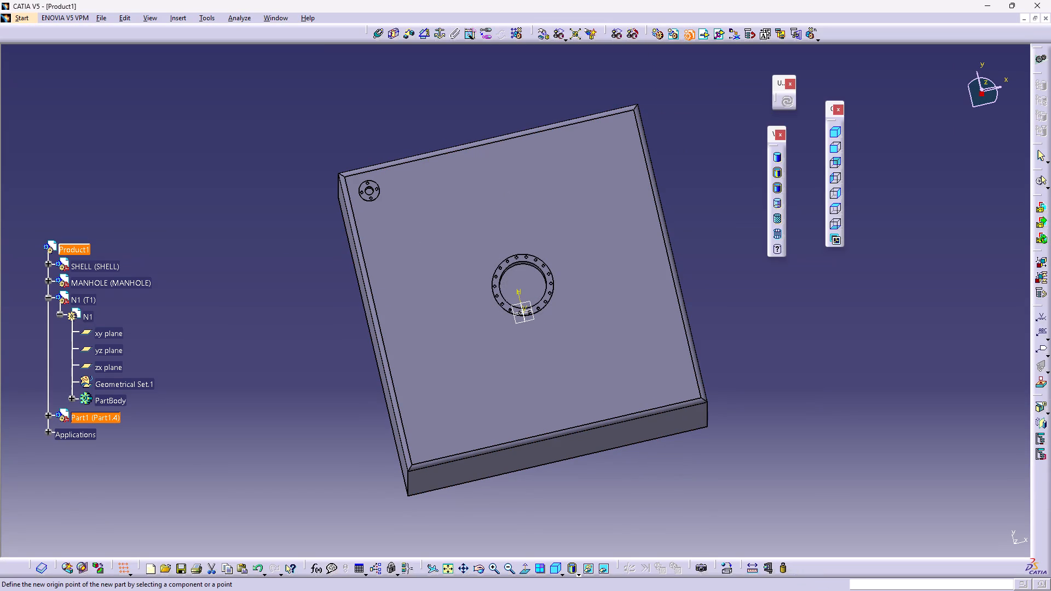
Set the new part's part number to N2 and its instance name to T2.
key(alt+Return)
drag(587, 284, 510, 300)
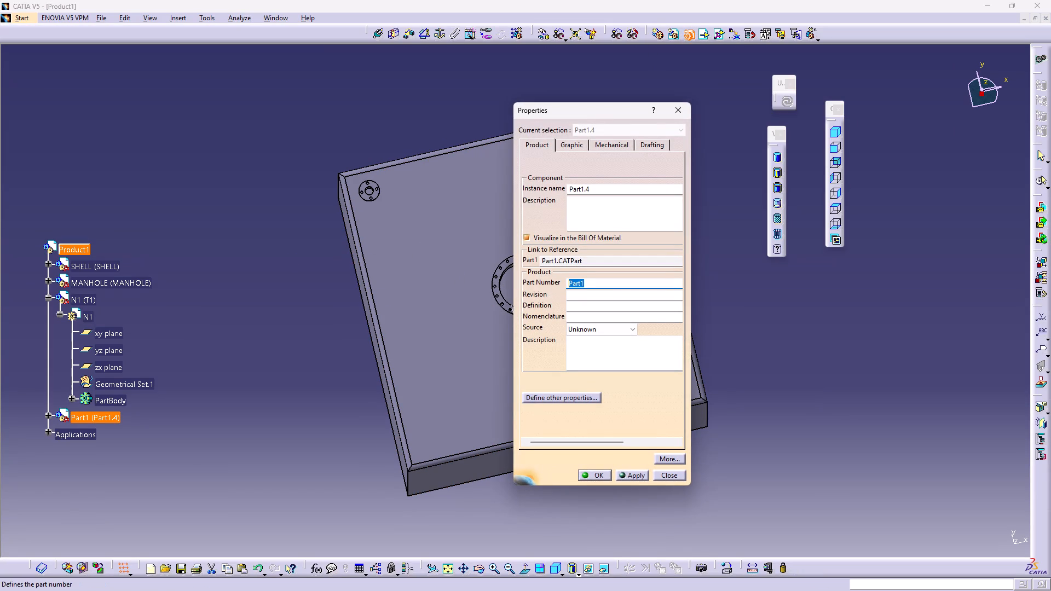
drag(510, 300, 507, 300)
text(N2)
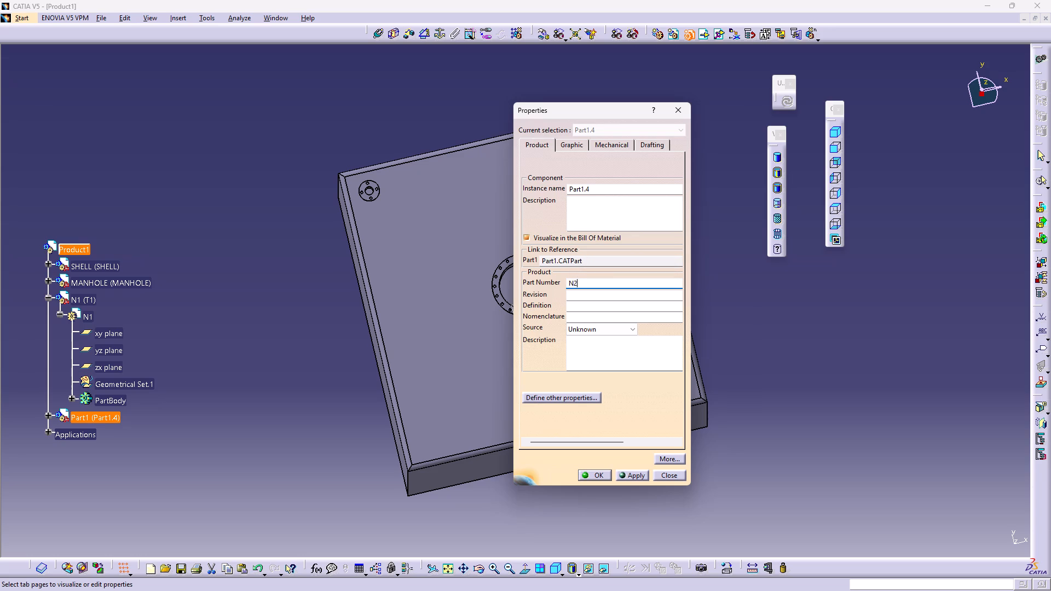
drag(593, 188, 535, 191)
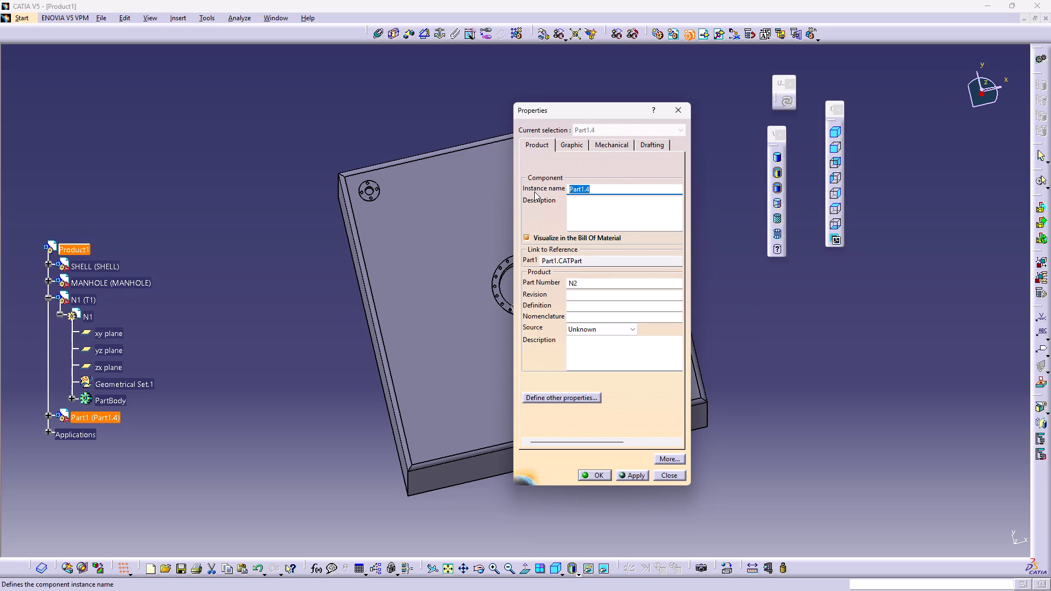
text(T2)
key(Return)
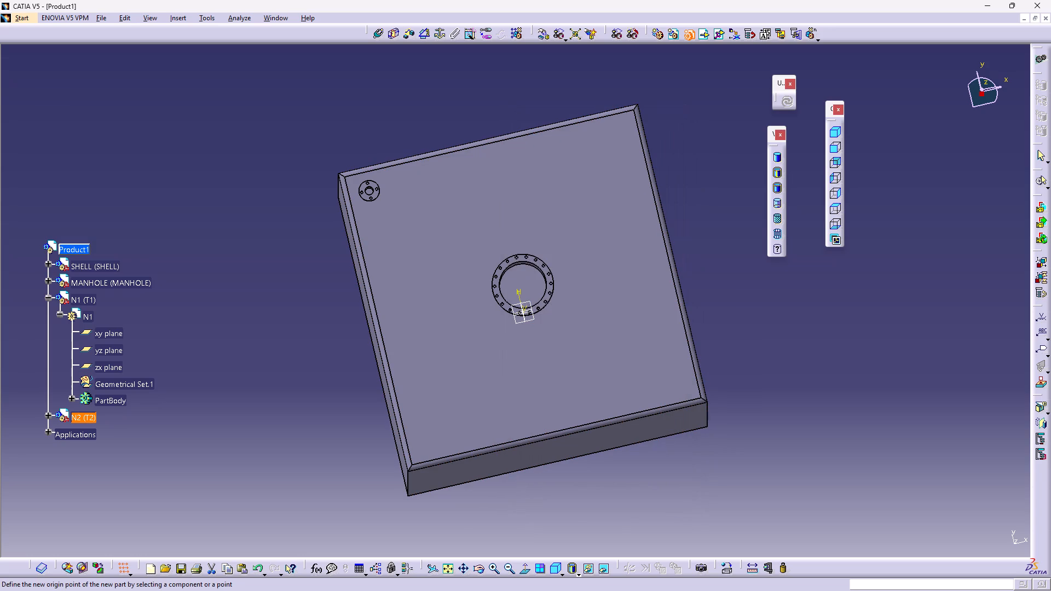
Collapse N1 in the tree, expand N2 (T2) and activate the N2 part for editing.
click(50, 302)
click(48, 299)
click(46, 317)
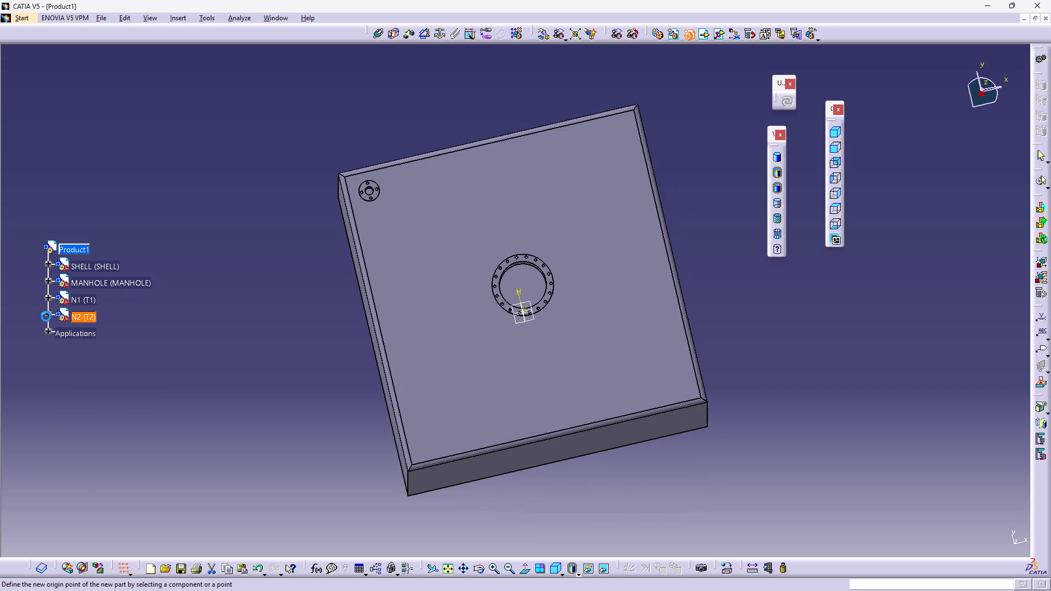
double_click(89, 332)
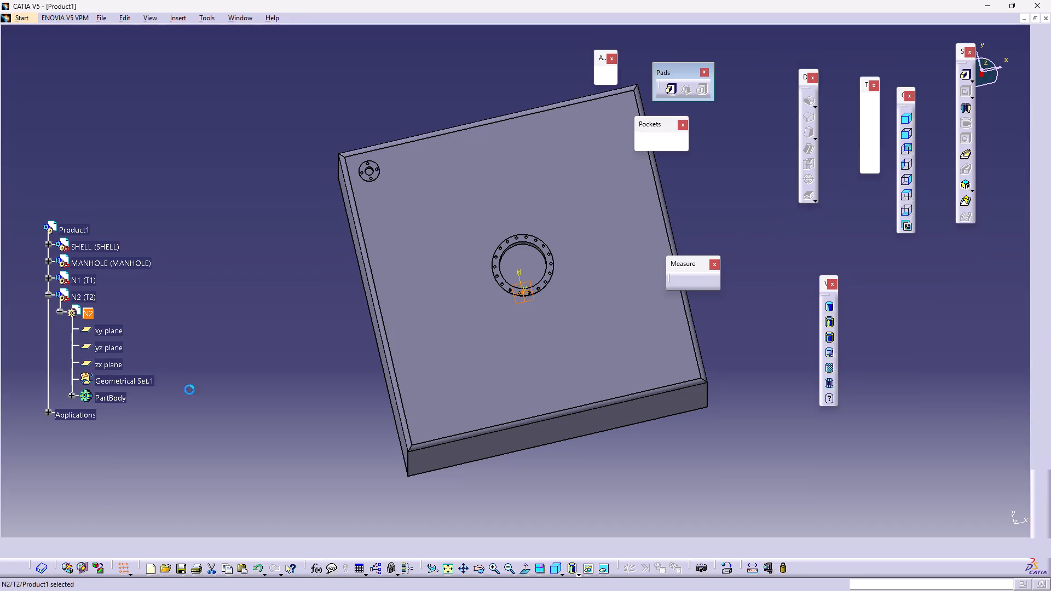
click(228, 398)
Open a new sketch for N2 on the top face of the tank shell.
click(497, 368)
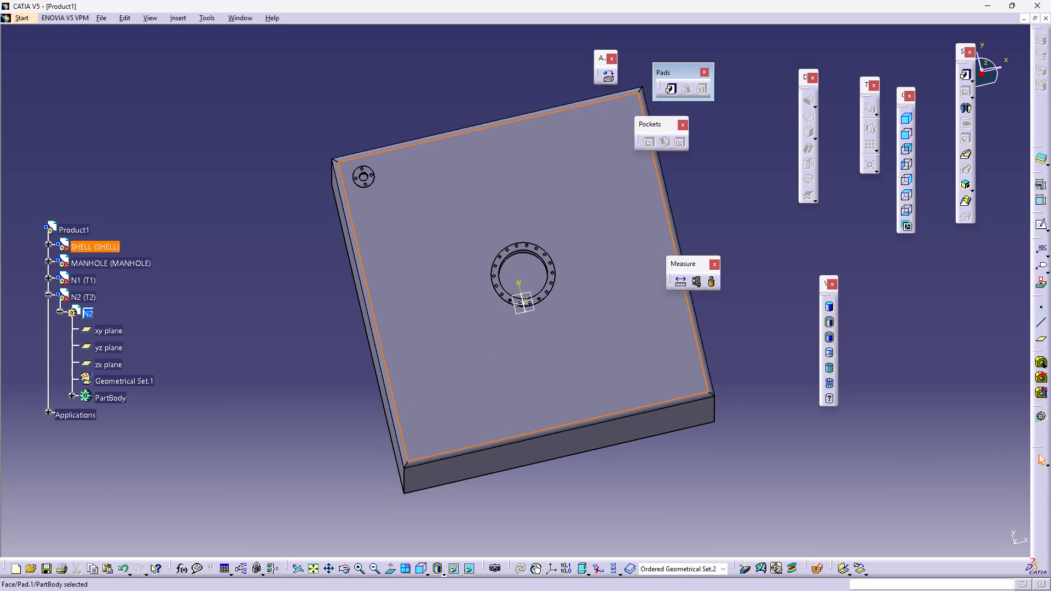
click(1043, 228)
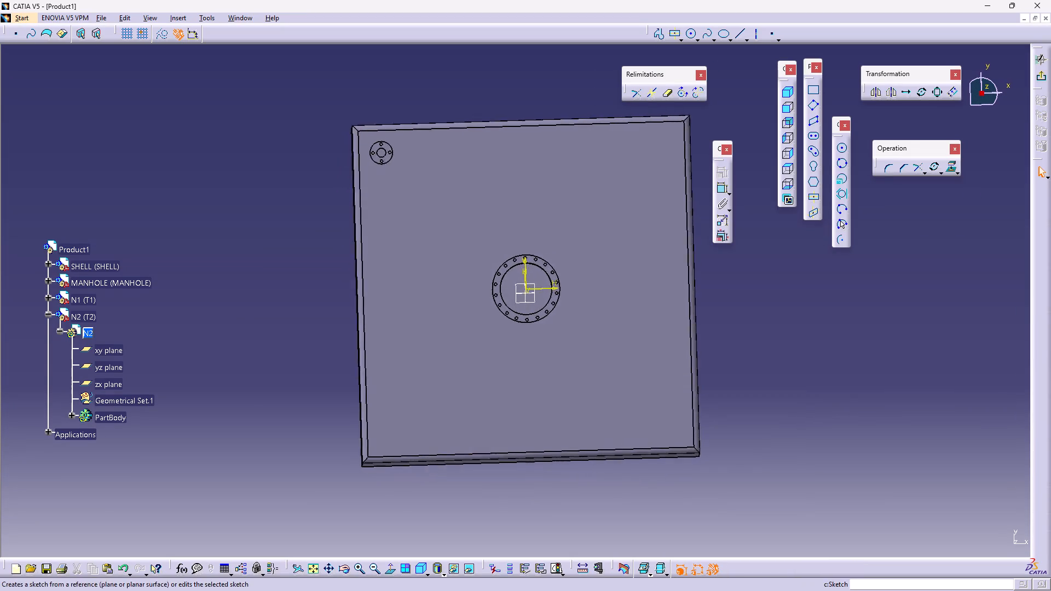
Sketch a circle about 357 mm in diameter near the tank top's lower-left corner, centred at about H -1101, V -1102 mm.
click(692, 34)
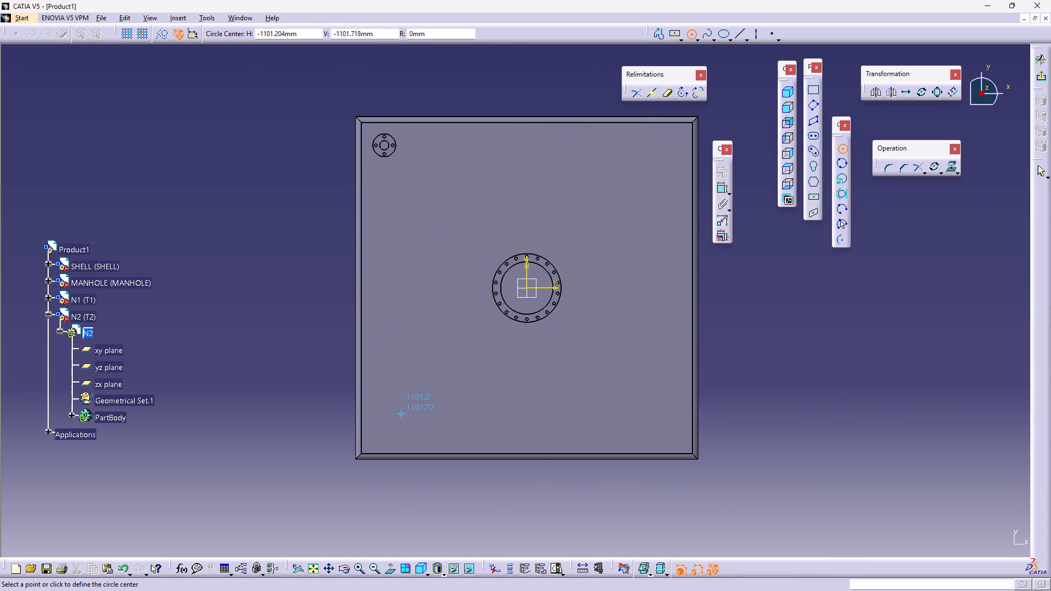
click(401, 414)
click(420, 402)
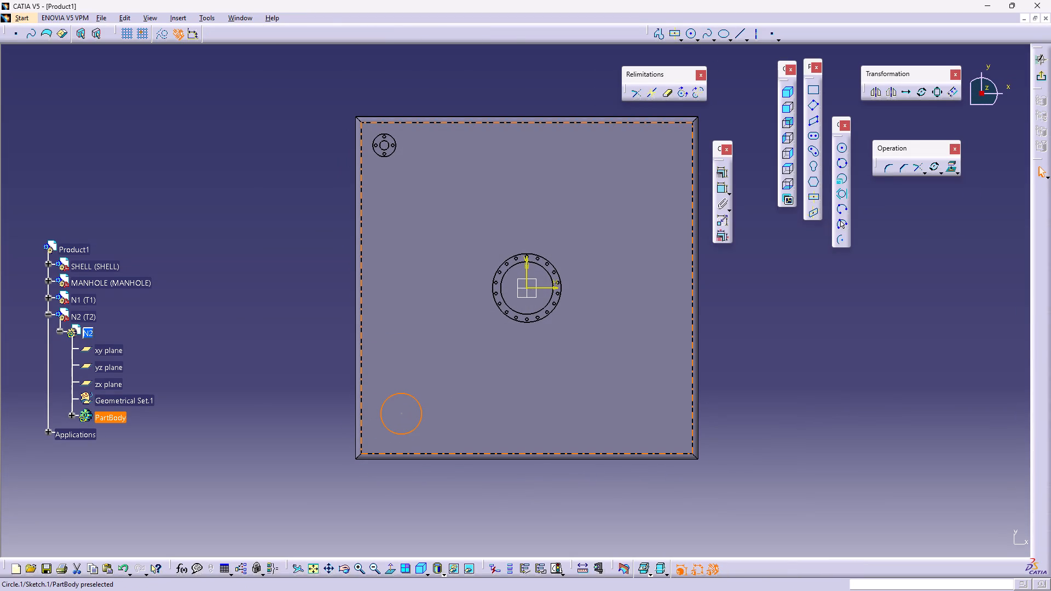
click(743, 300)
Dimension the circle's diameter and set it to 200 mm.
double_click(721, 192)
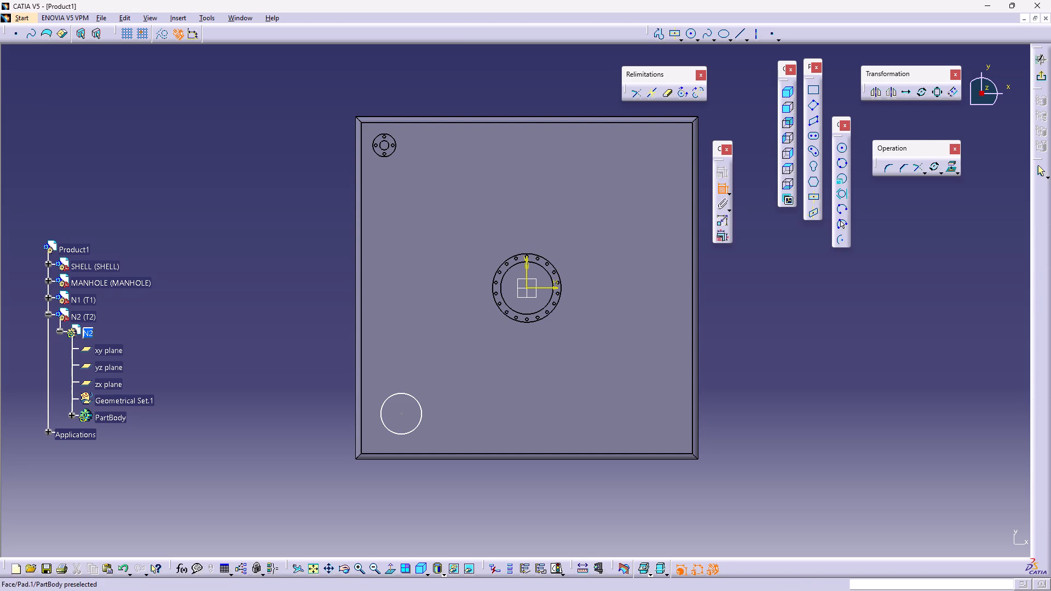
click(386, 402)
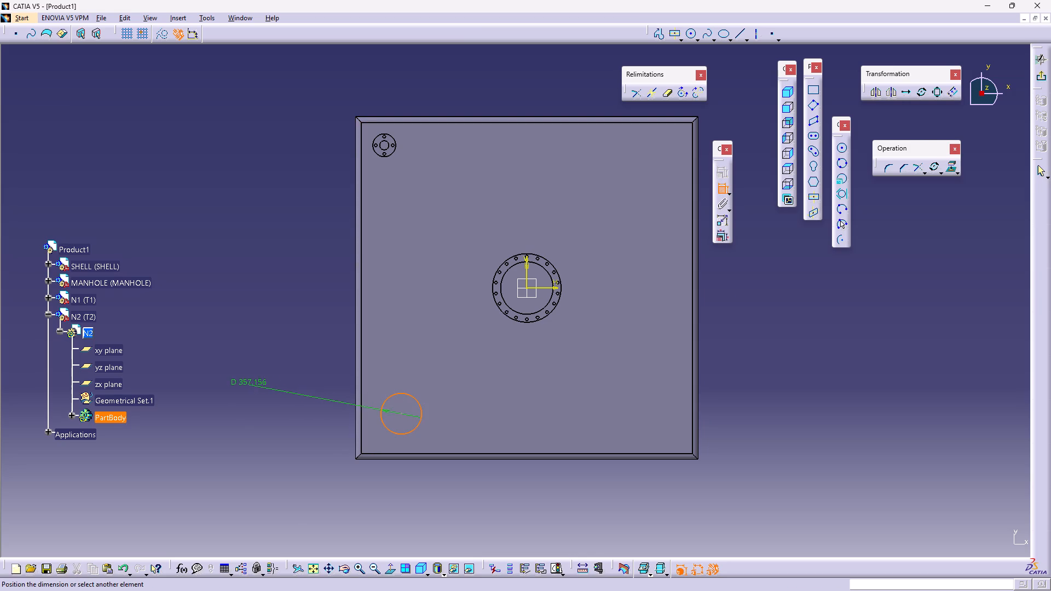
click(233, 386)
click(233, 386)
double_click(233, 386)
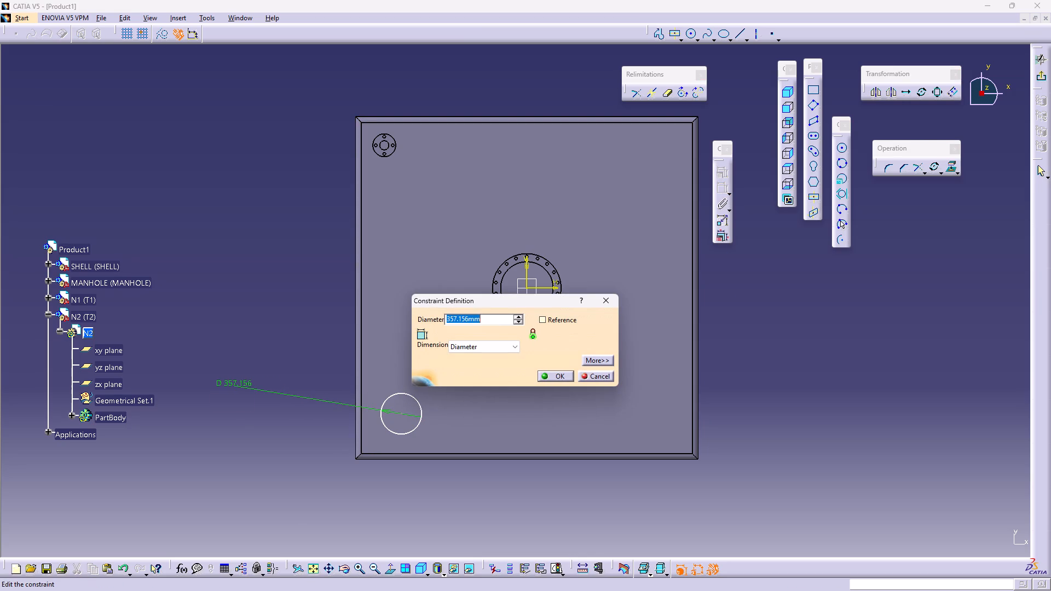
key(2)
text(00)
key(Return)
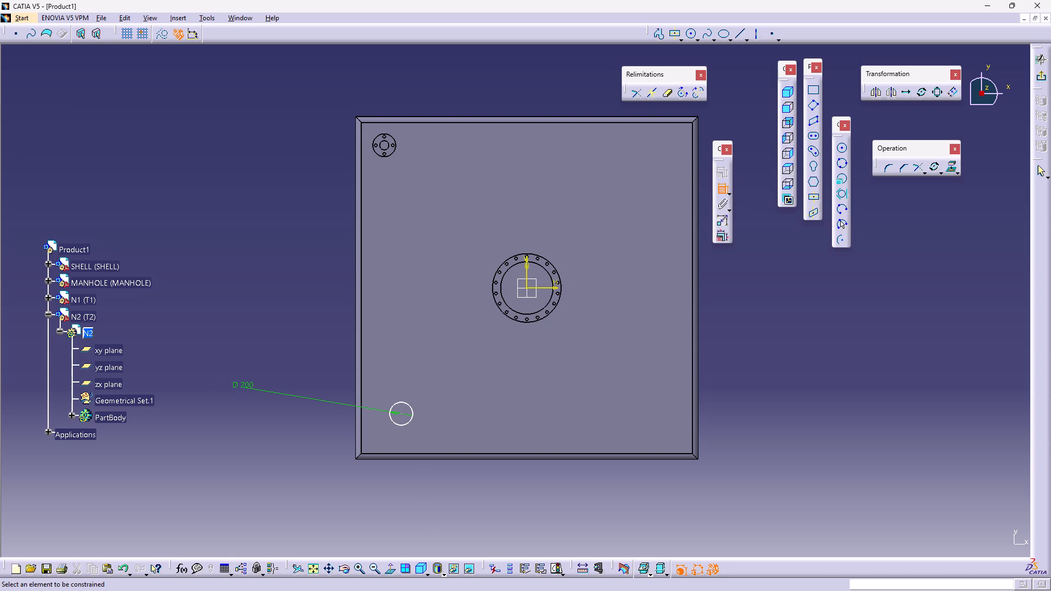
Dimension the circle centre from the tank's lower outer edge and set the offset to 250 mm.
click(402, 414)
click(397, 460)
click(284, 448)
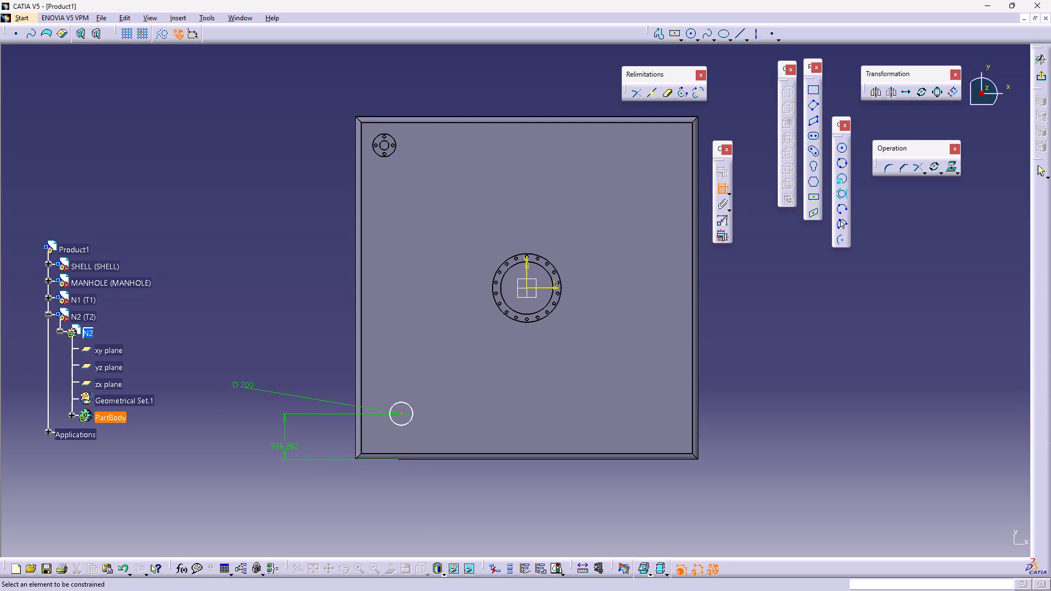
double_click(284, 448)
text(250)
key(Return)
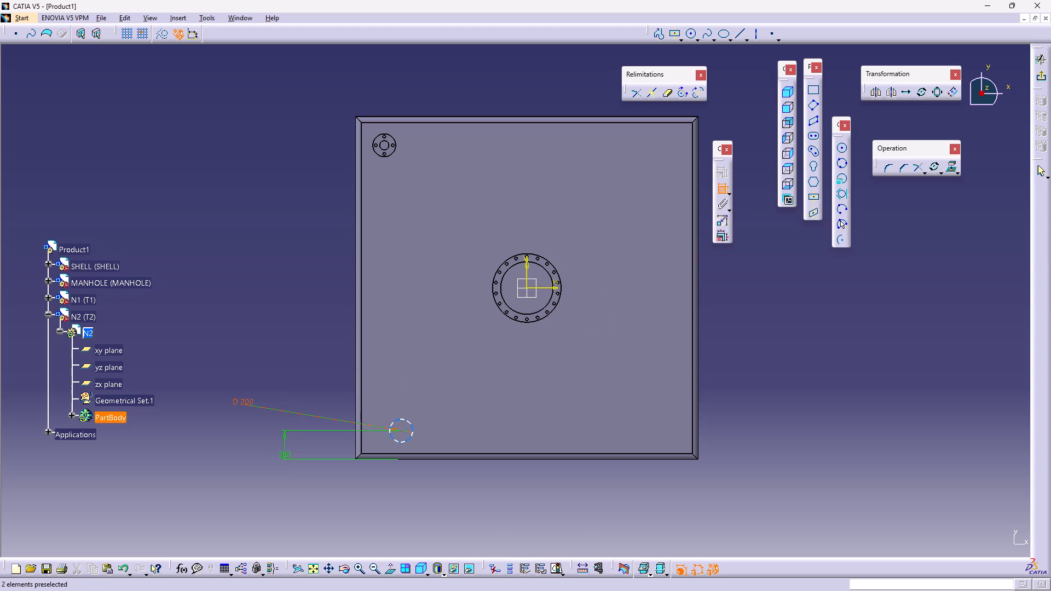
Dimension the circle centre from the tank's left outer edge and set the offset to 250 mm.
click(403, 430)
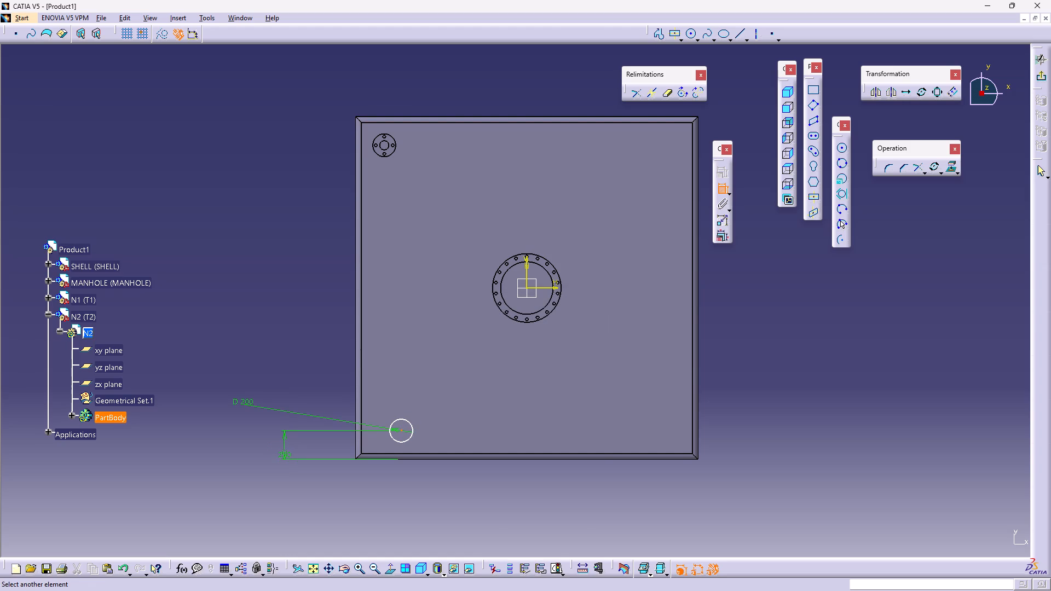
click(355, 444)
triple_click(299, 381)
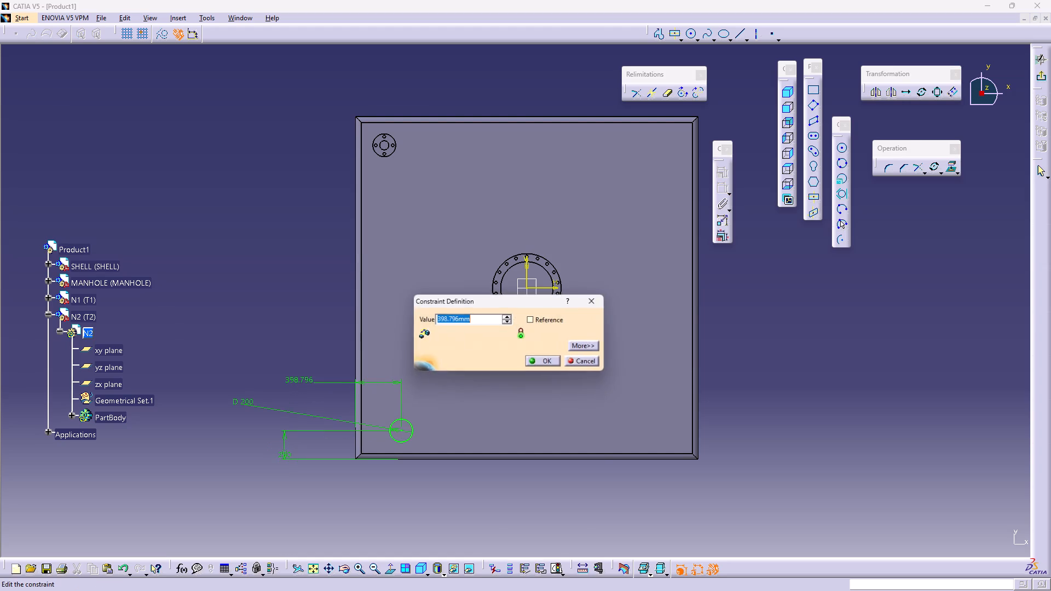
text(250)
key(Return)
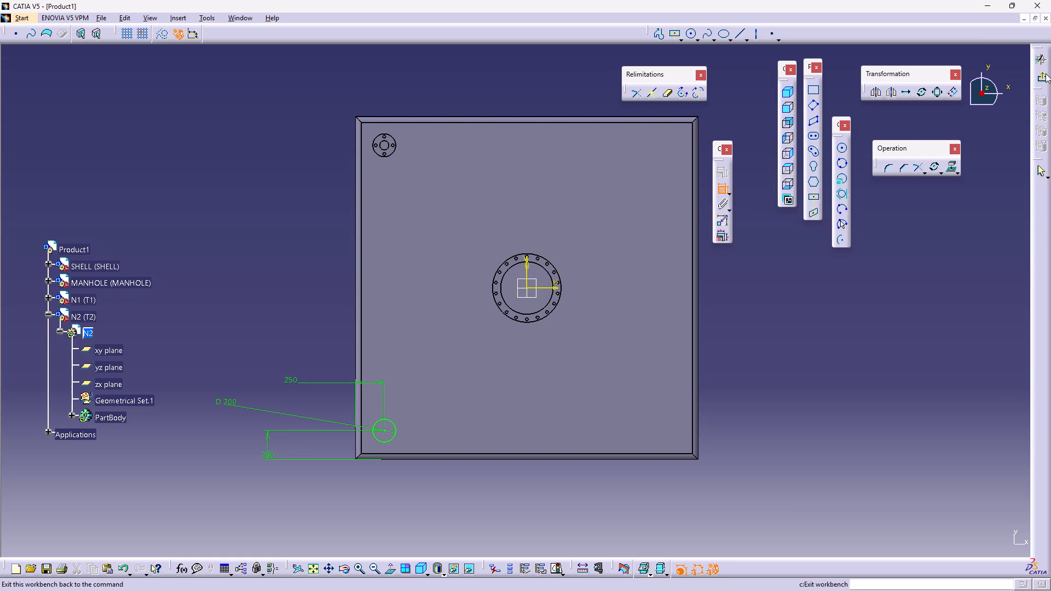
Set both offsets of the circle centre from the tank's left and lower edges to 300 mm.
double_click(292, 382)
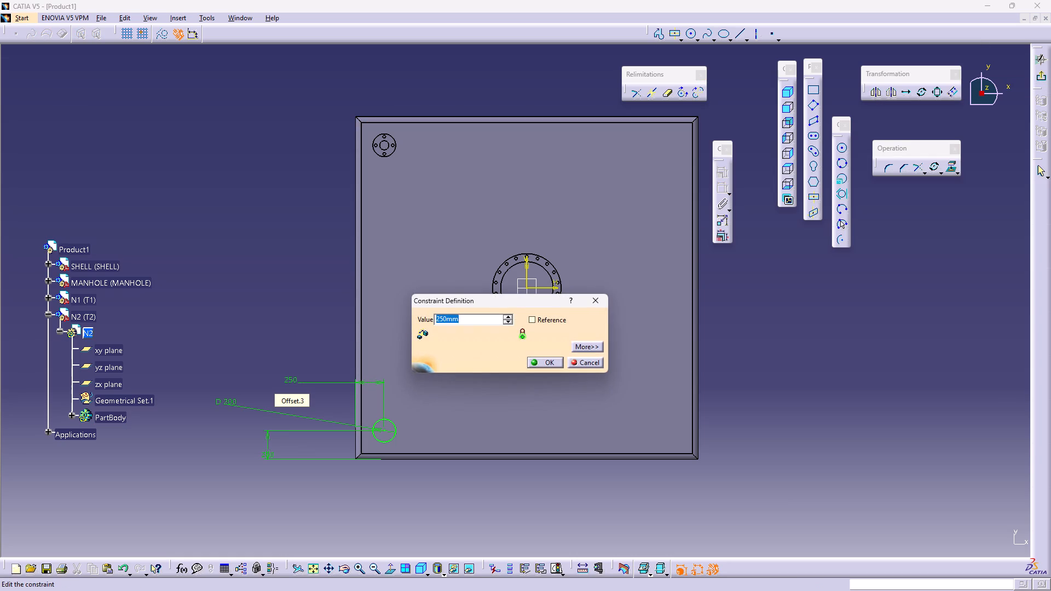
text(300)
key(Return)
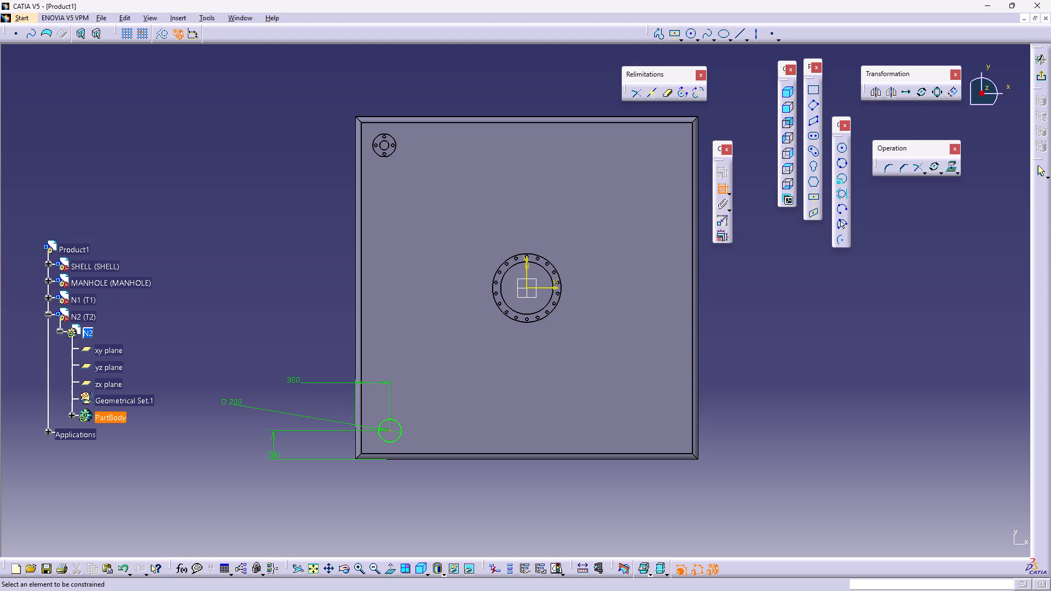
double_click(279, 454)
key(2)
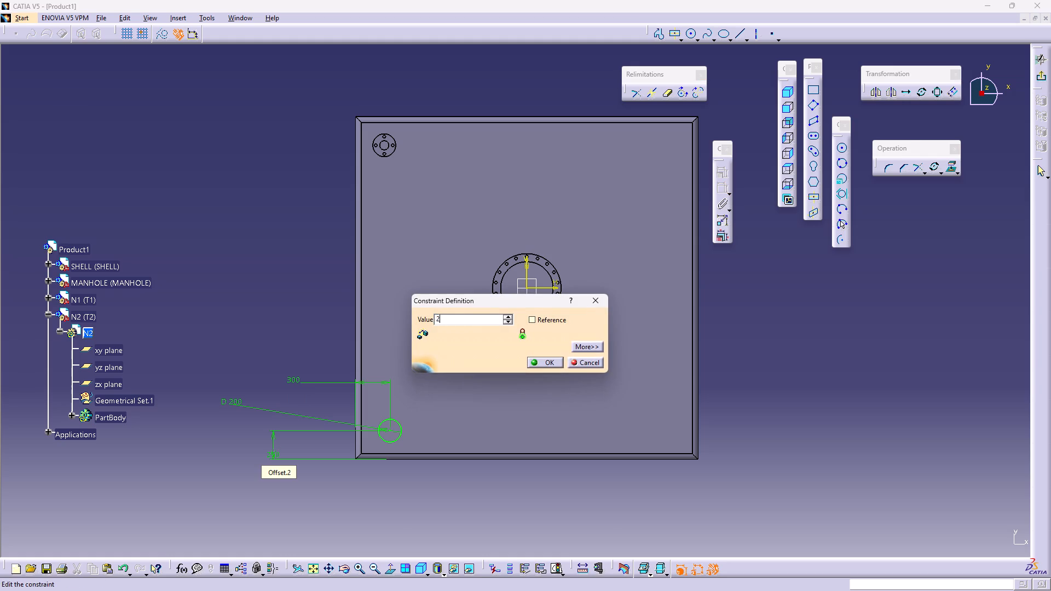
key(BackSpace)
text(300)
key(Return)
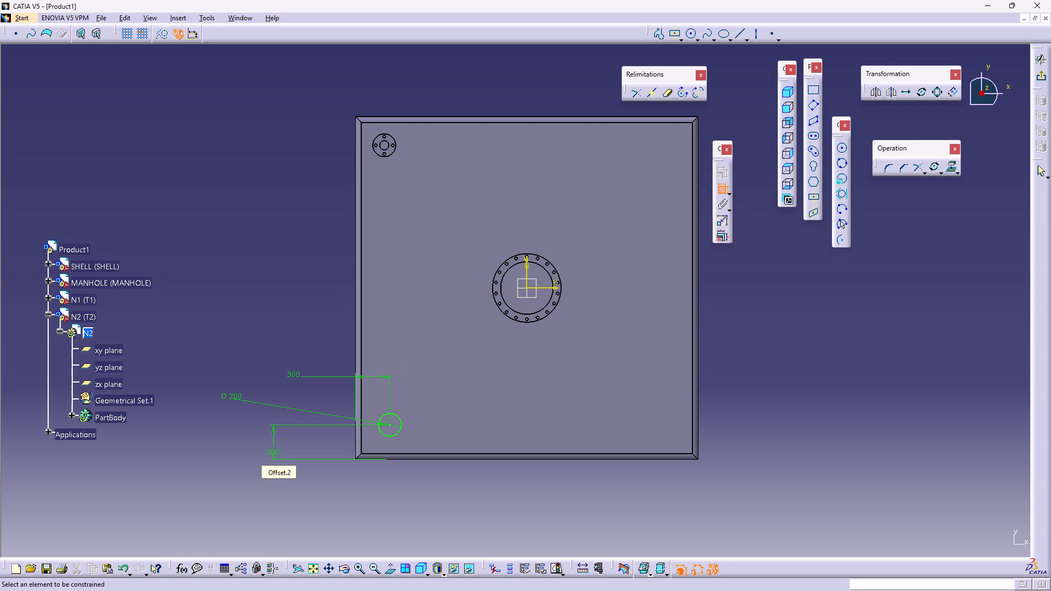
Set both offsets of the circle centre from the tank's lower and left edges to 350 mm.
middle_drag(472, 384, 504, 98)
right_drag(459, 362, 504, 98)
middle_drag(354, 264, 627, 364)
right_drag(363, 301, 626, 370)
middle_drag(608, 341, 578, 106)
middle_drag(582, 261, 451, 308)
right_drag(573, 308, 436, 377)
right_drag(434, 364, 438, 354)
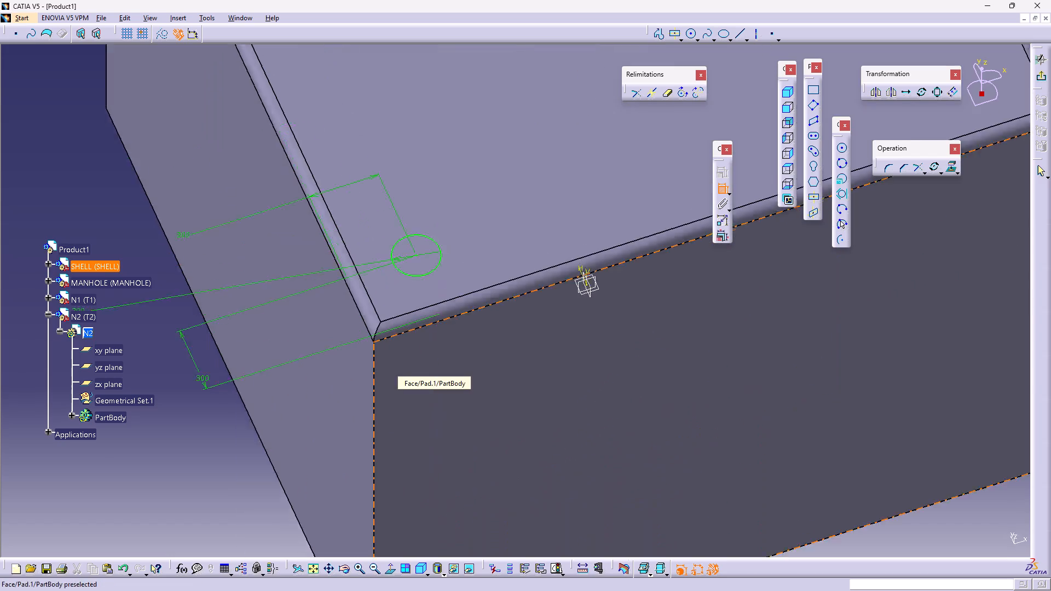
middle_drag(451, 308, 461, 270)
middle_drag(363, 330, 518, 377)
right_click(482, 293)
middle_drag(494, 352, 433, 420)
right_drag(491, 355, 446, 422)
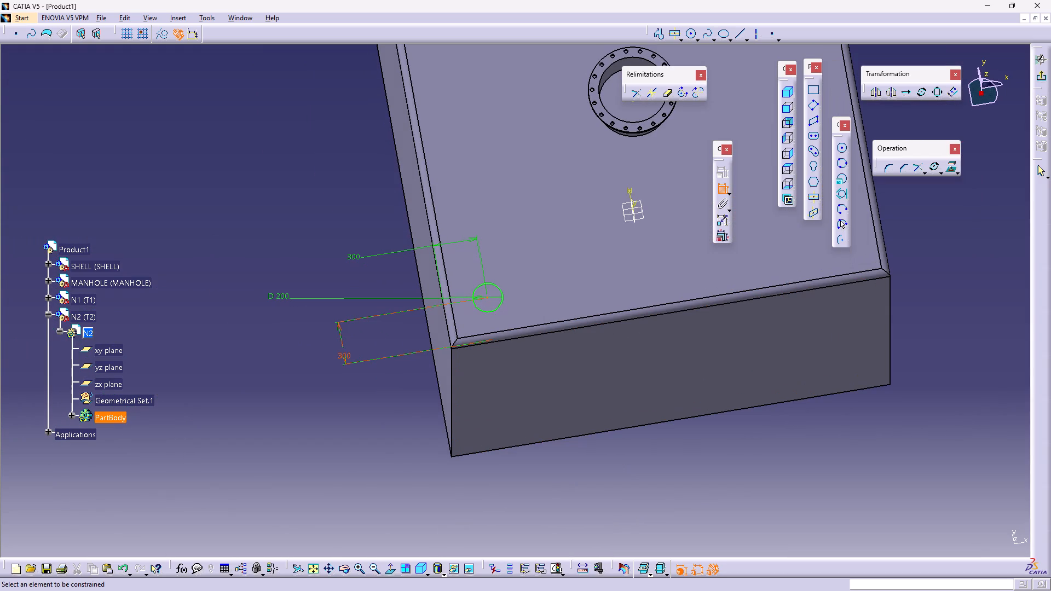
drag(349, 352, 347, 341)
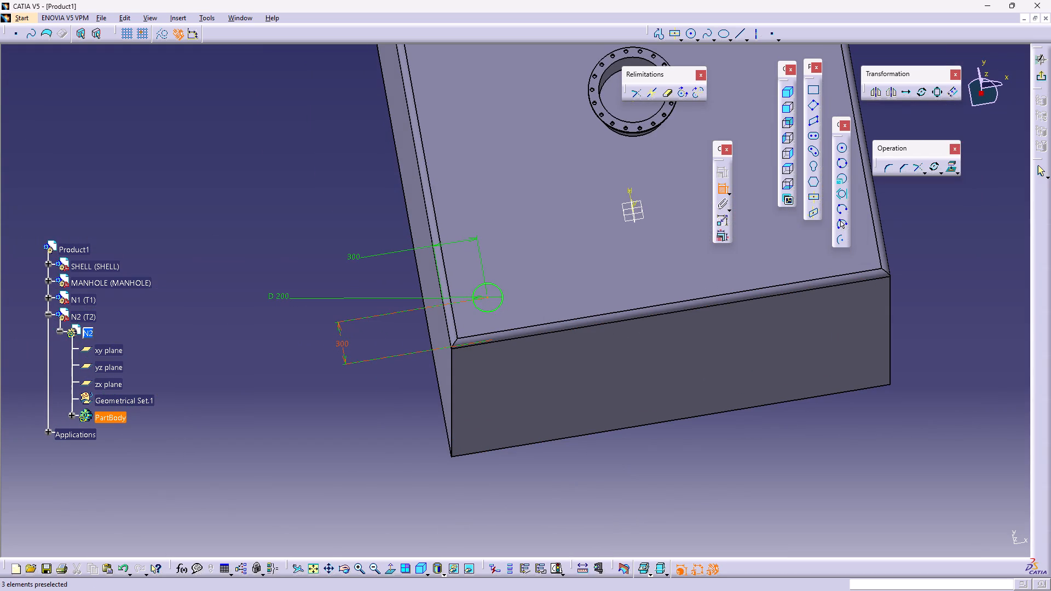
double_click(344, 344)
text(350)
key(Return)
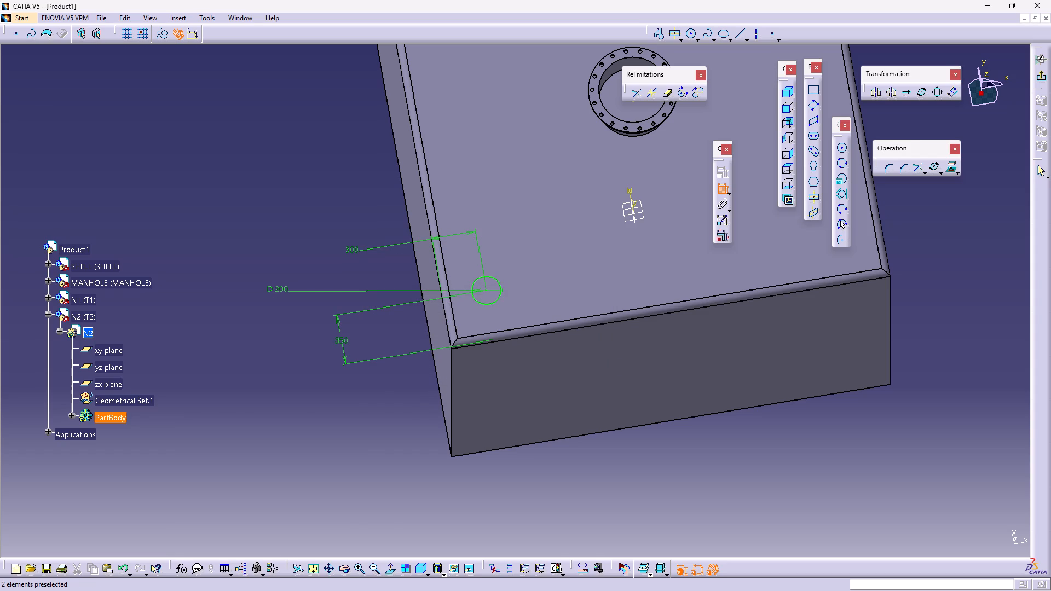
double_click(355, 249)
text(350)
key(Return)
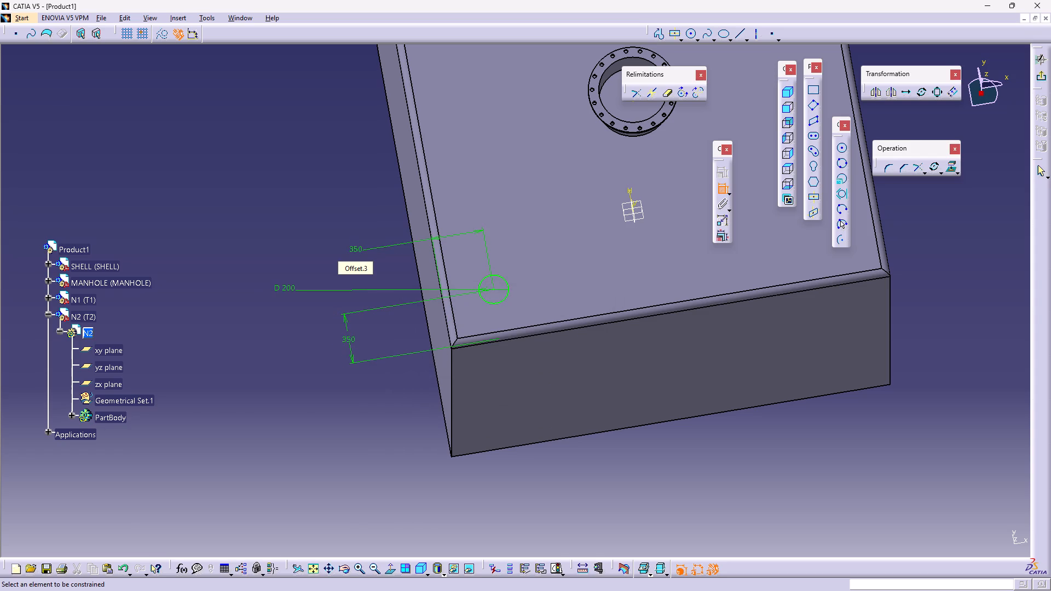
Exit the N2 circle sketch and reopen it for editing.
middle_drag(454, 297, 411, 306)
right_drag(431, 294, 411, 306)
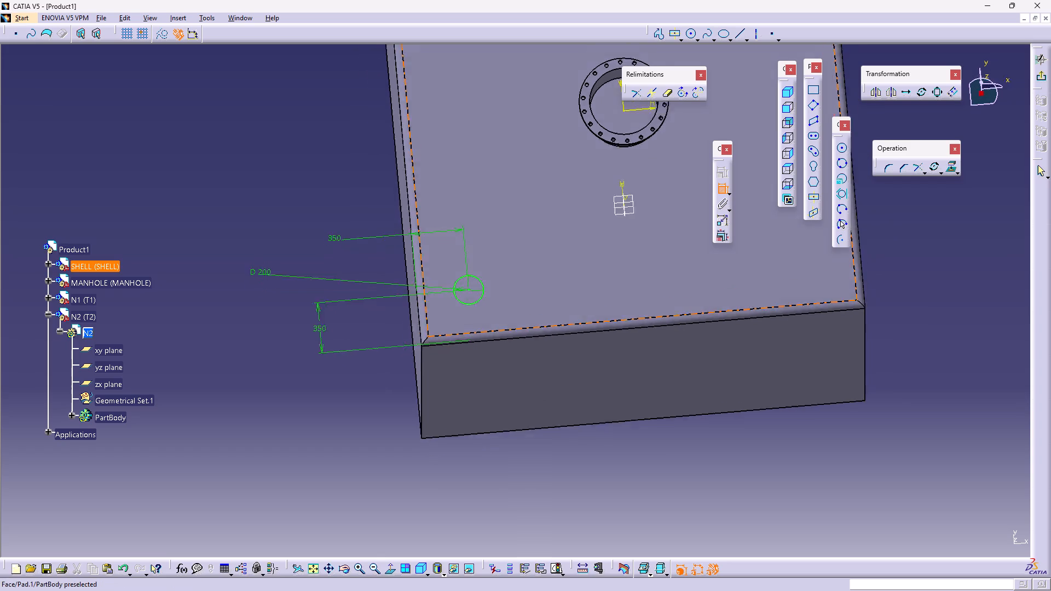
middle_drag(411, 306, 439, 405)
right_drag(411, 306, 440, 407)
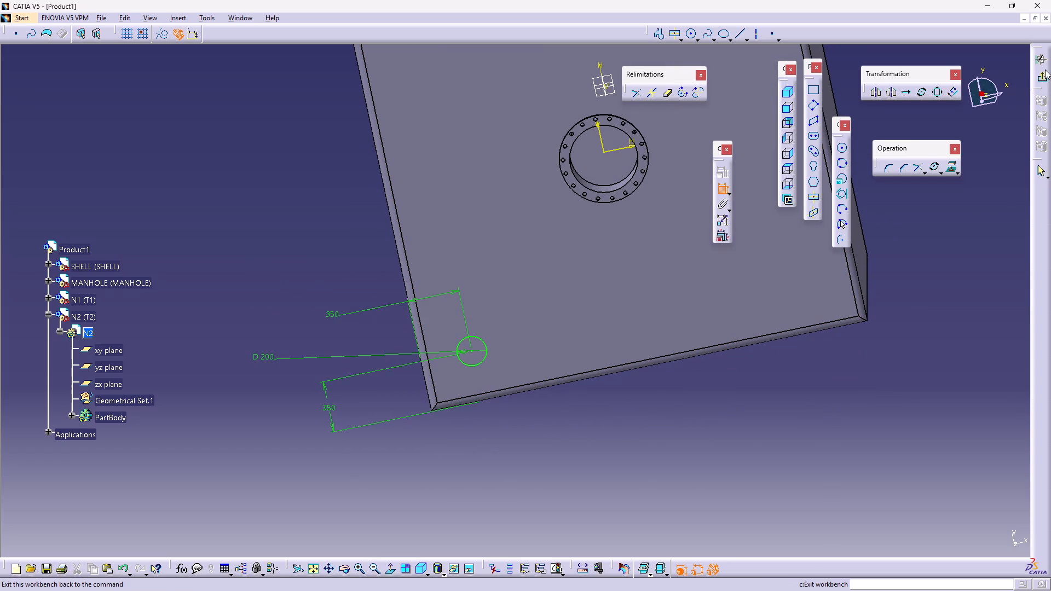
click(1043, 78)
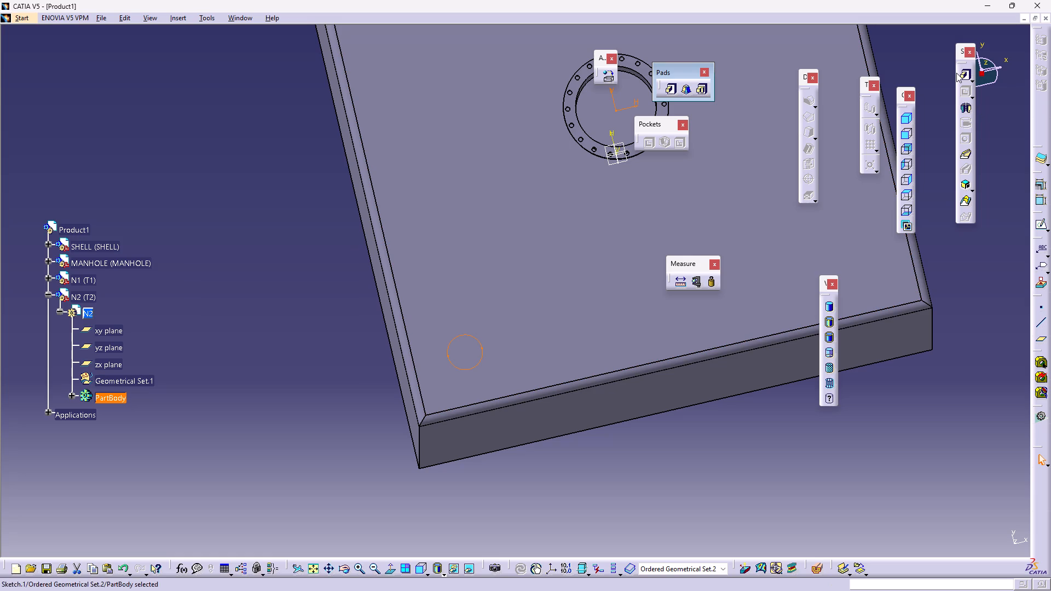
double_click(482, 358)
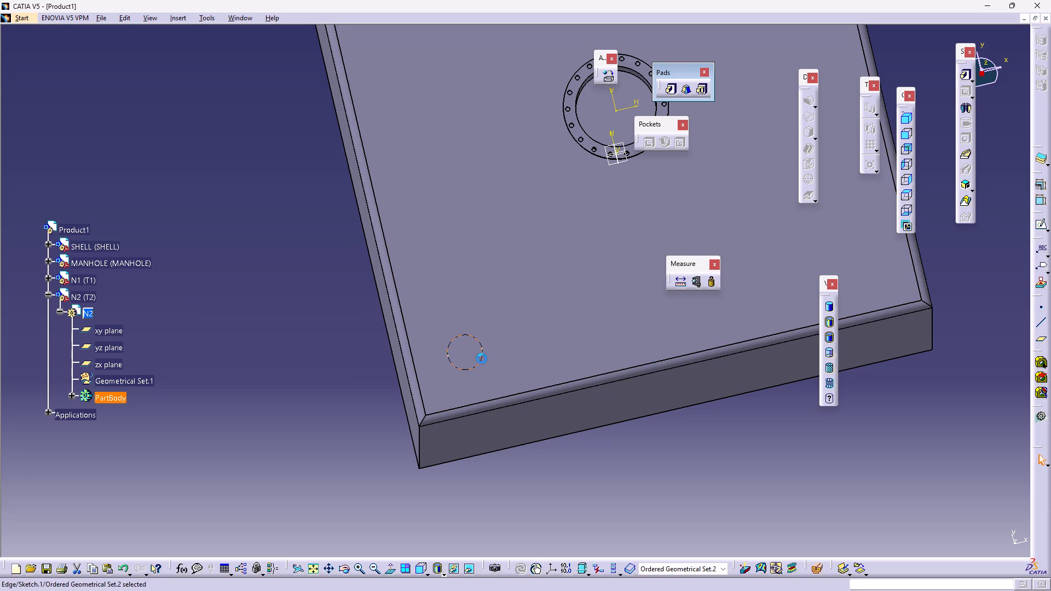
Sketch a larger circle of about 150 mm radius concentric with the 200 mm circle.
middle_drag(563, 361, 606, 257)
right_click(603, 313)
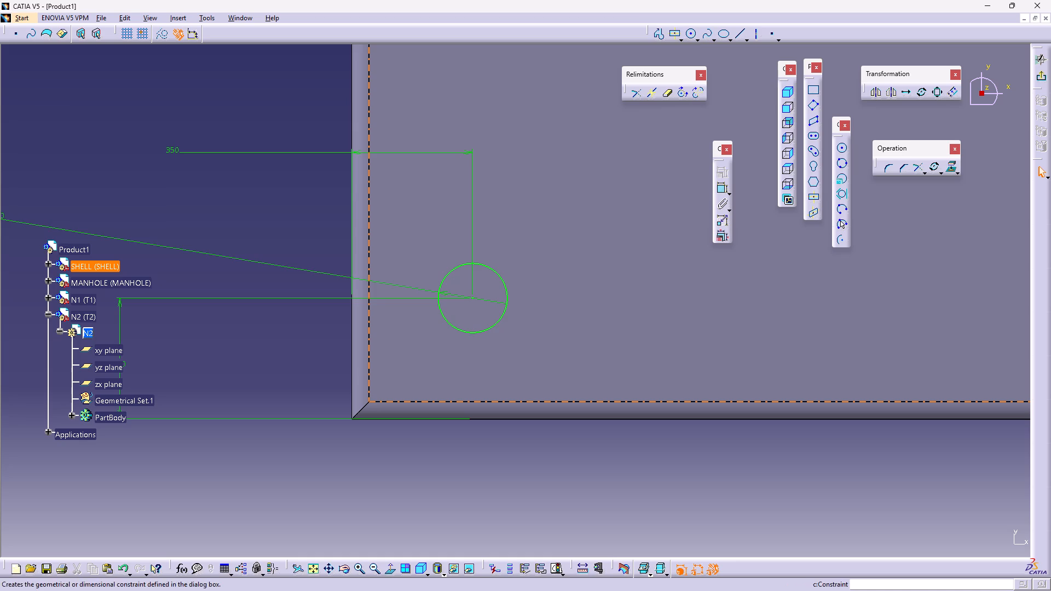
click(839, 150)
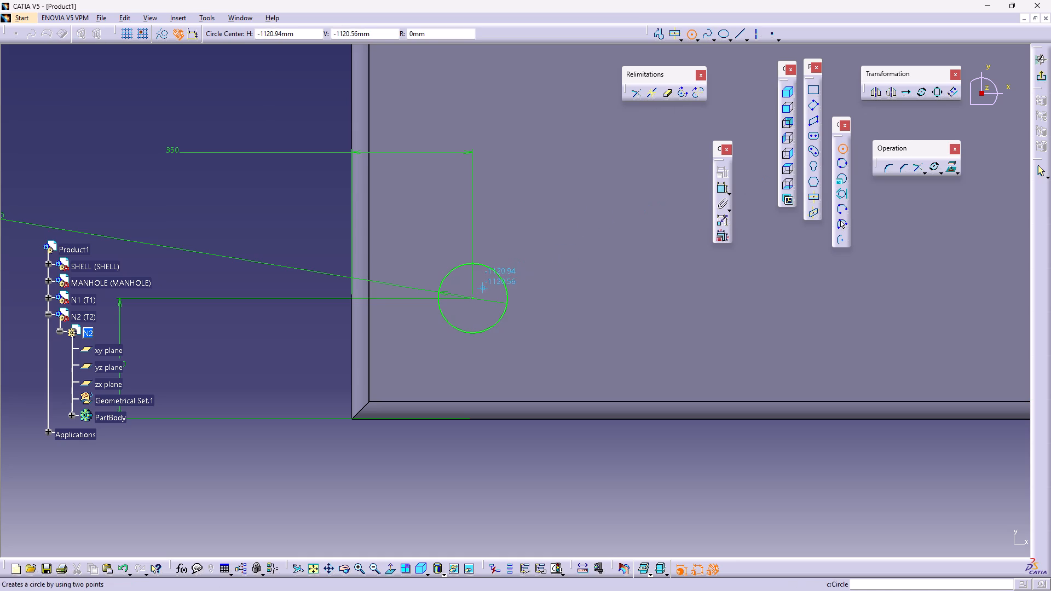
click(472, 298)
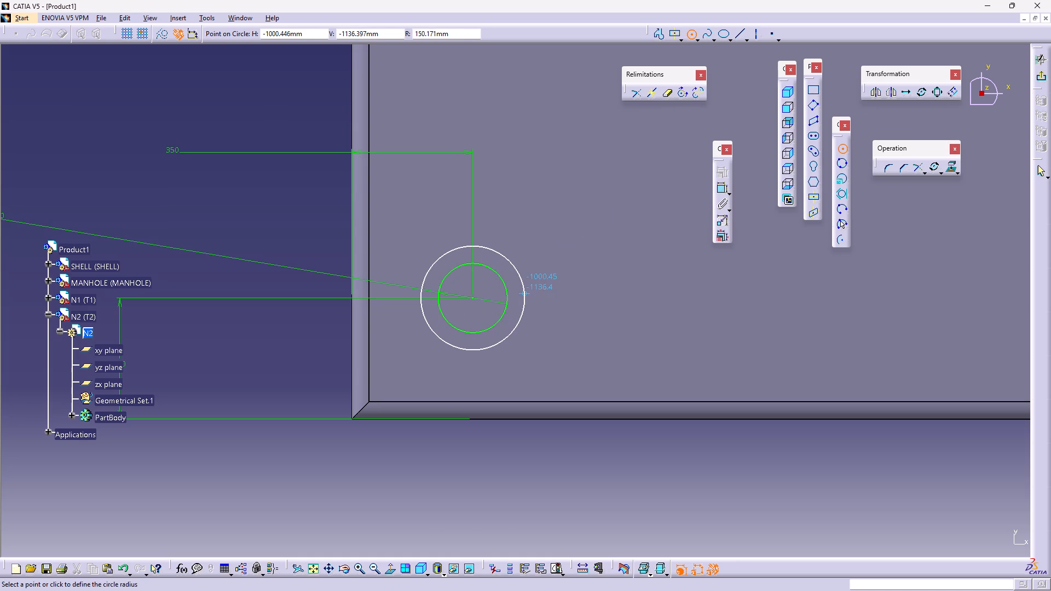
click(525, 292)
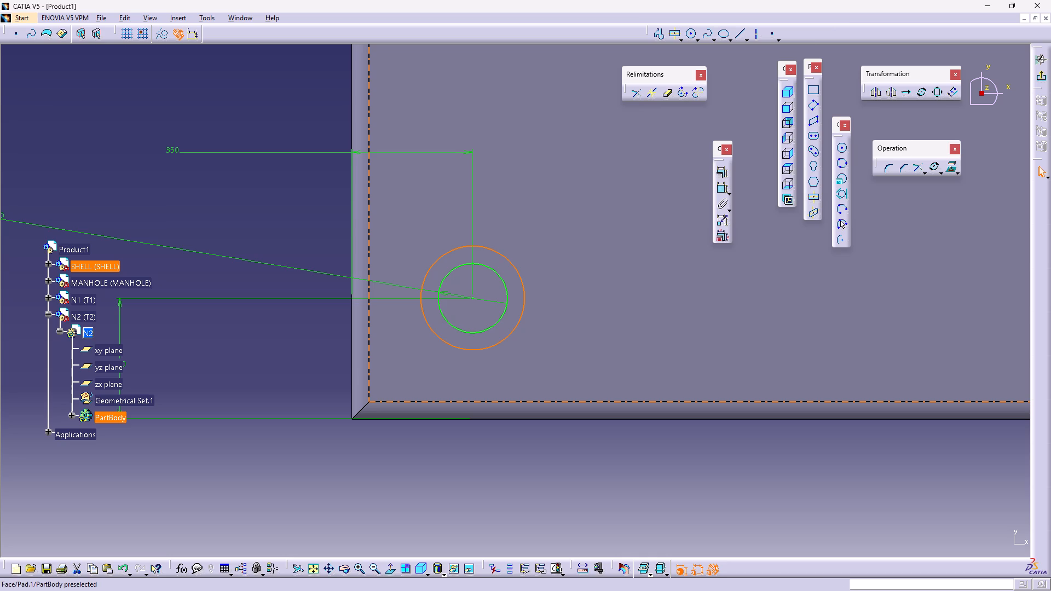
Dimension the radial gap between the outer circle and the 200 mm circle and set it to 50 mm.
click(722, 190)
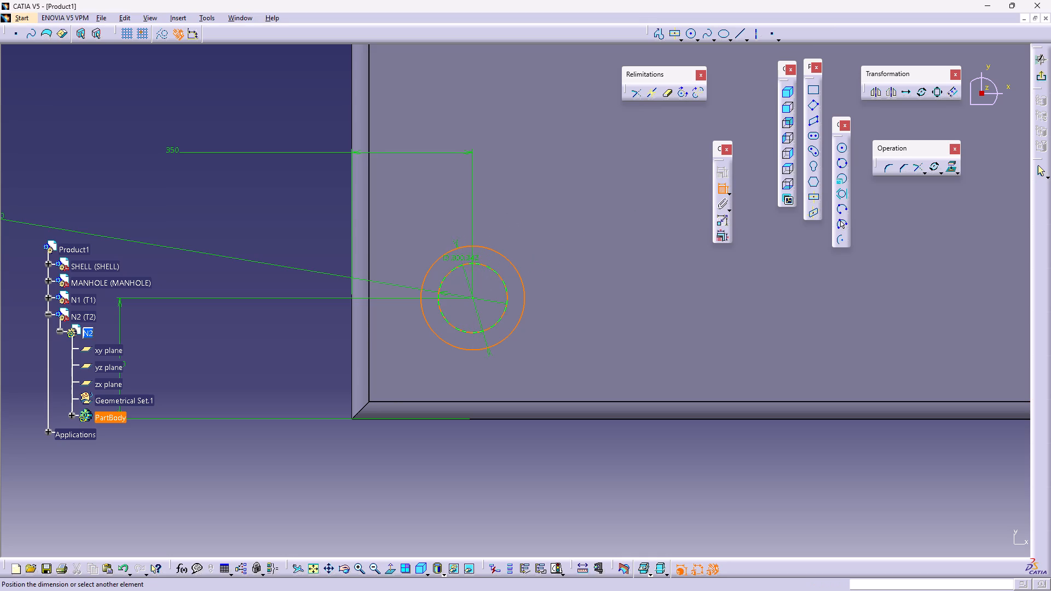
click(460, 265)
click(277, 207)
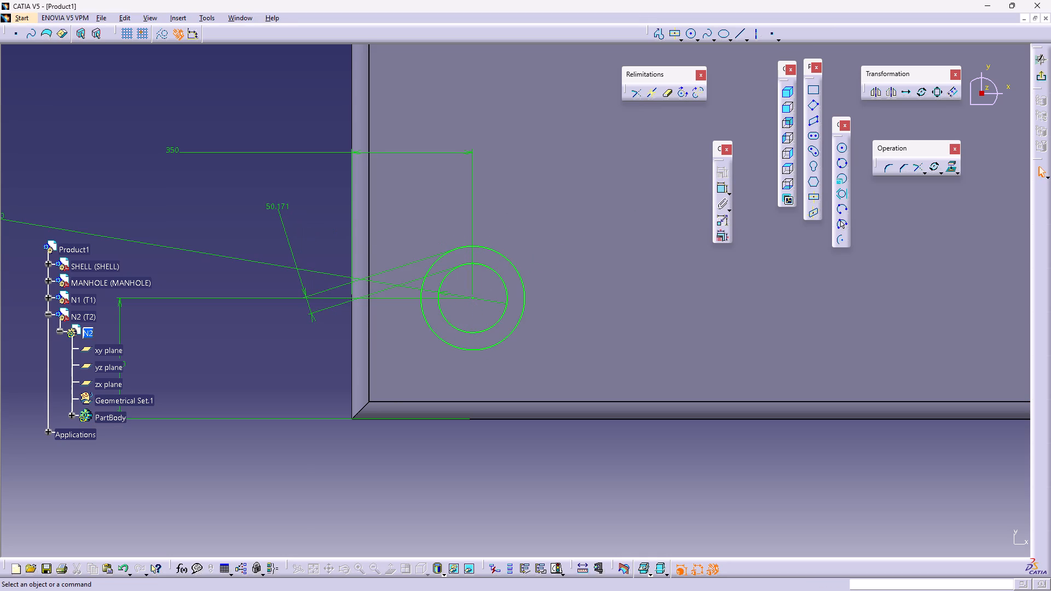
double_click(277, 207)
text(50)
key(Return)
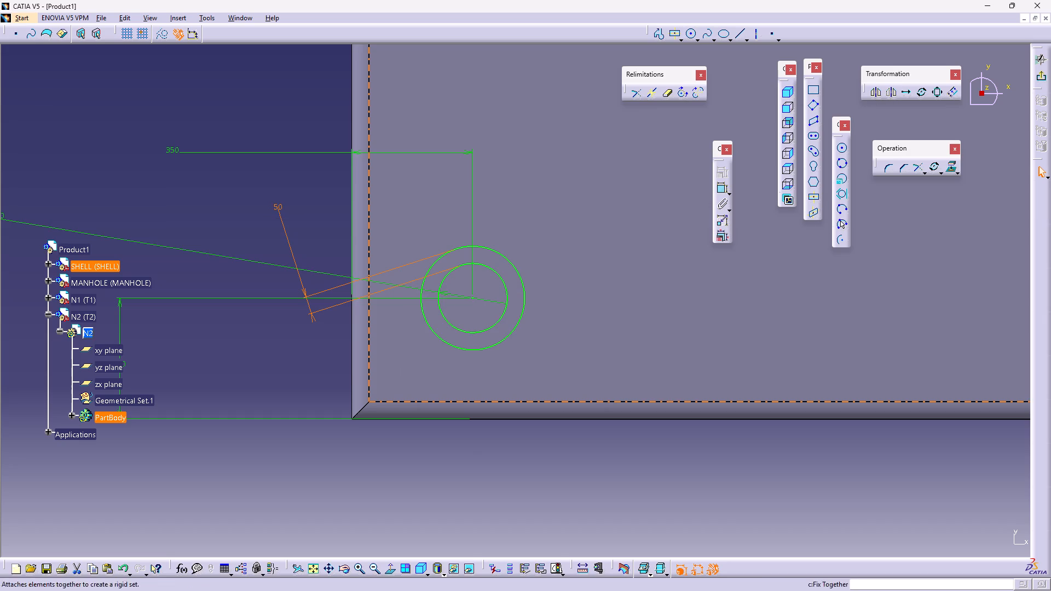
Sketch a smaller concentric circle inside the 200 mm circle, leaving a radial gap of about 45 mm.
click(839, 149)
middle_drag(464, 253, 469, 215)
right_click(462, 253)
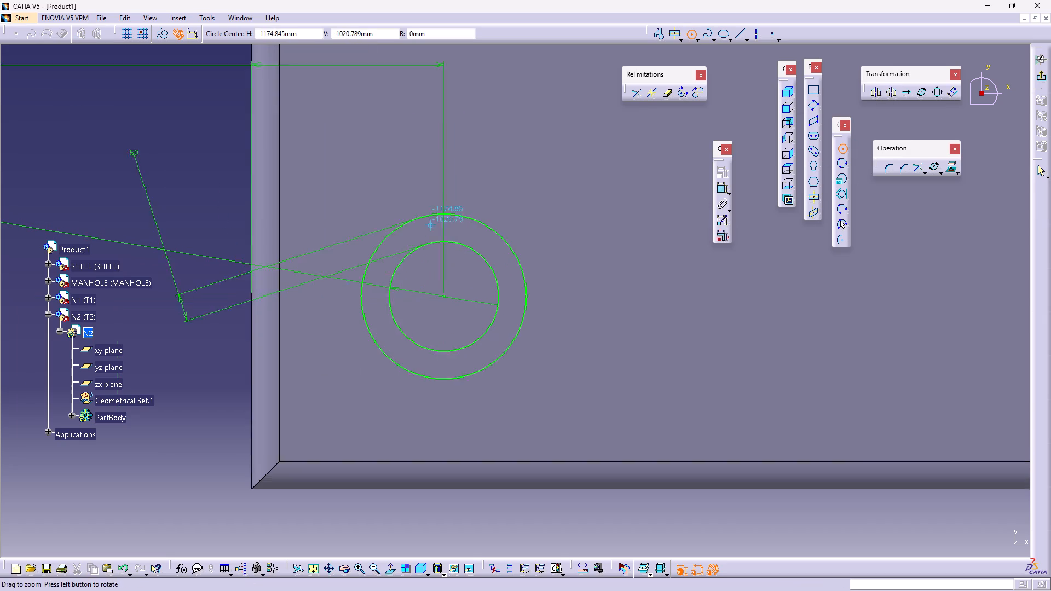
middle_drag(469, 215, 472, 201)
click(427, 296)
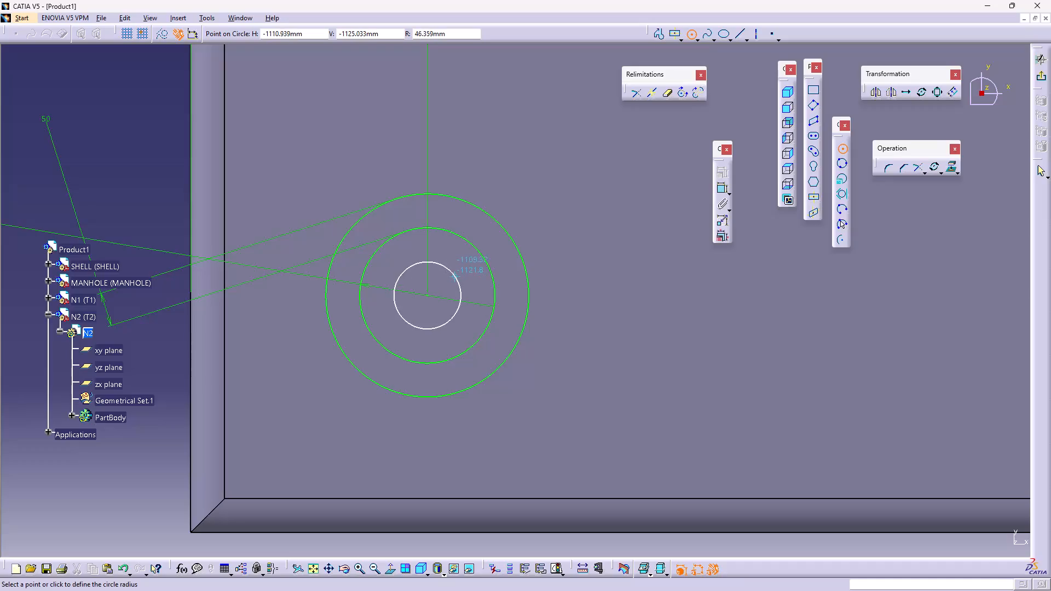
click(457, 270)
Dimension the radial gap between the innermost circle and the 200 mm circle and set it to 10 mm.
click(721, 189)
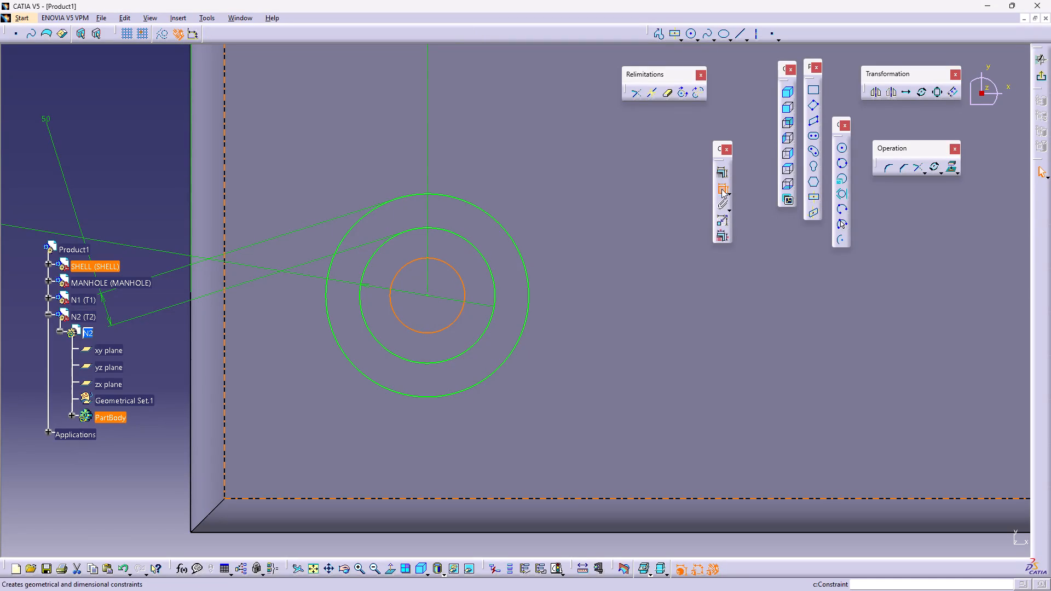
click(470, 242)
click(511, 199)
double_click(511, 199)
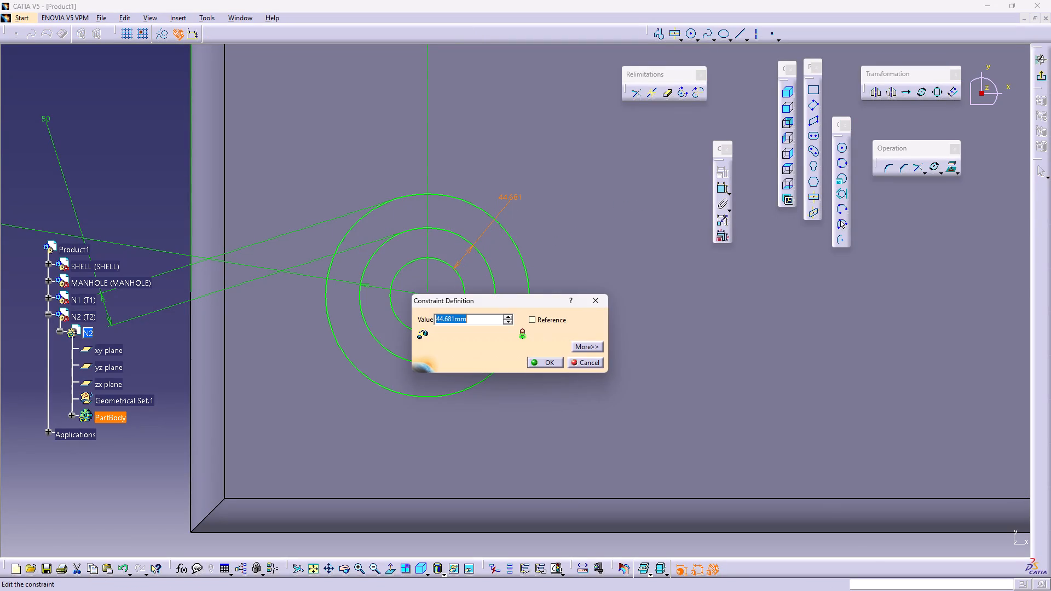
text(15)
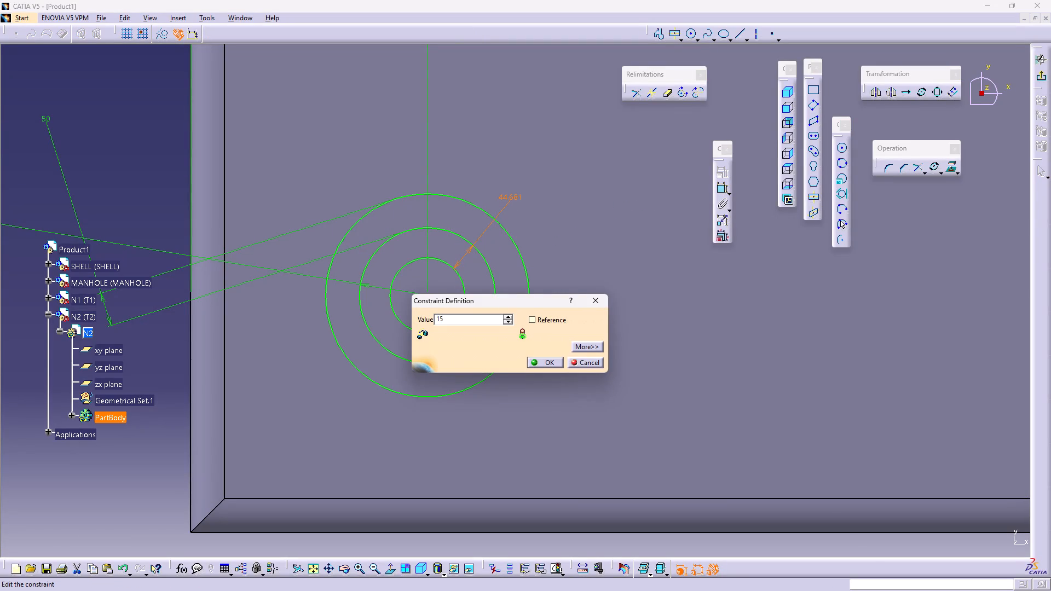
key(BackSpace)
key(0)
key(Return)
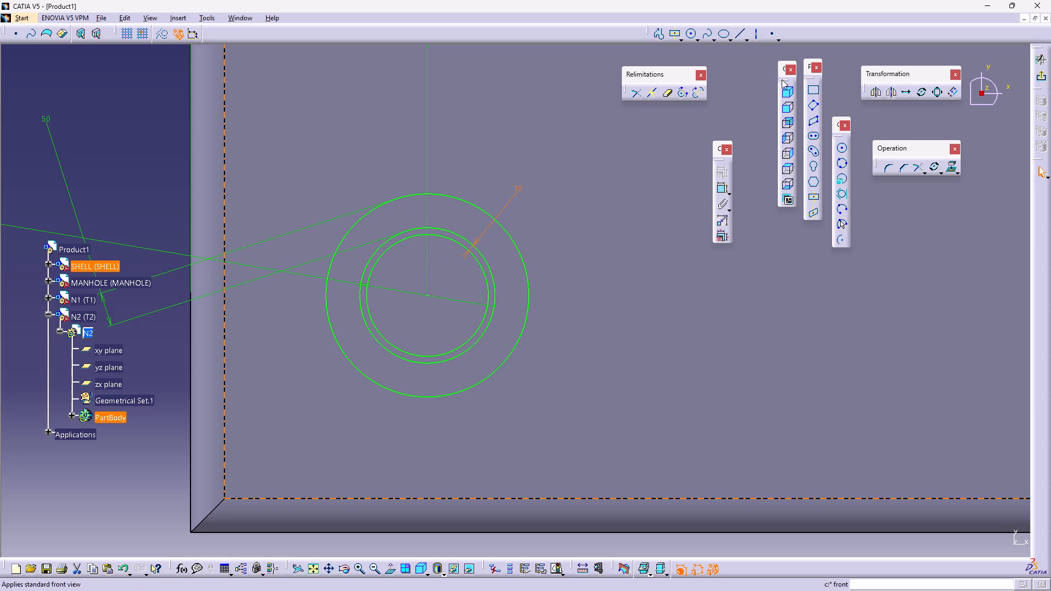
Sketch a small bolt-hole circle above the nozzle centre, between the 200 mm and outer circles, and set its diameter to 25 mm.
click(842, 147)
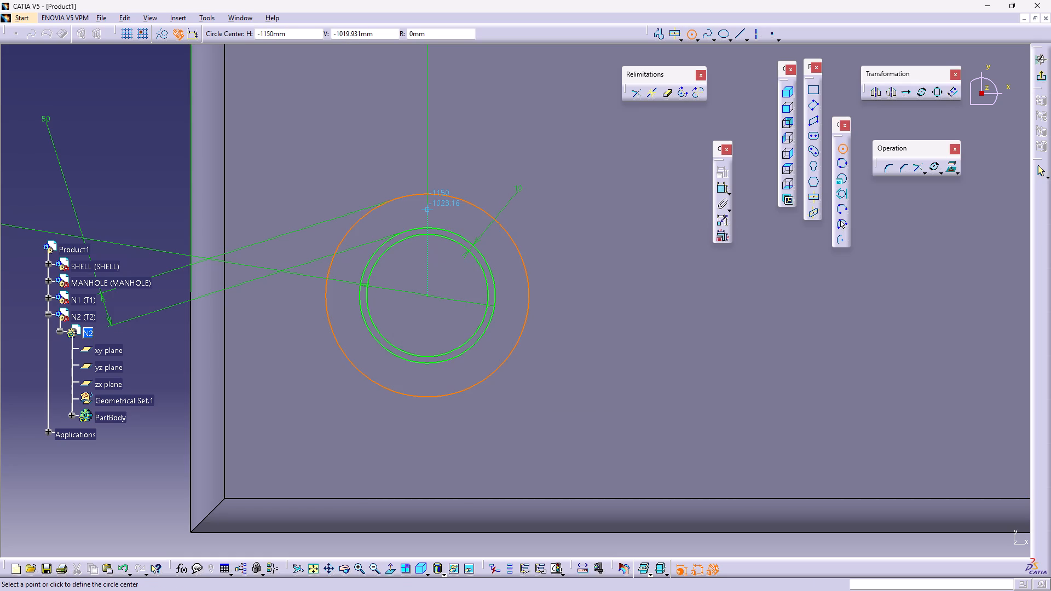
click(428, 211)
click(435, 208)
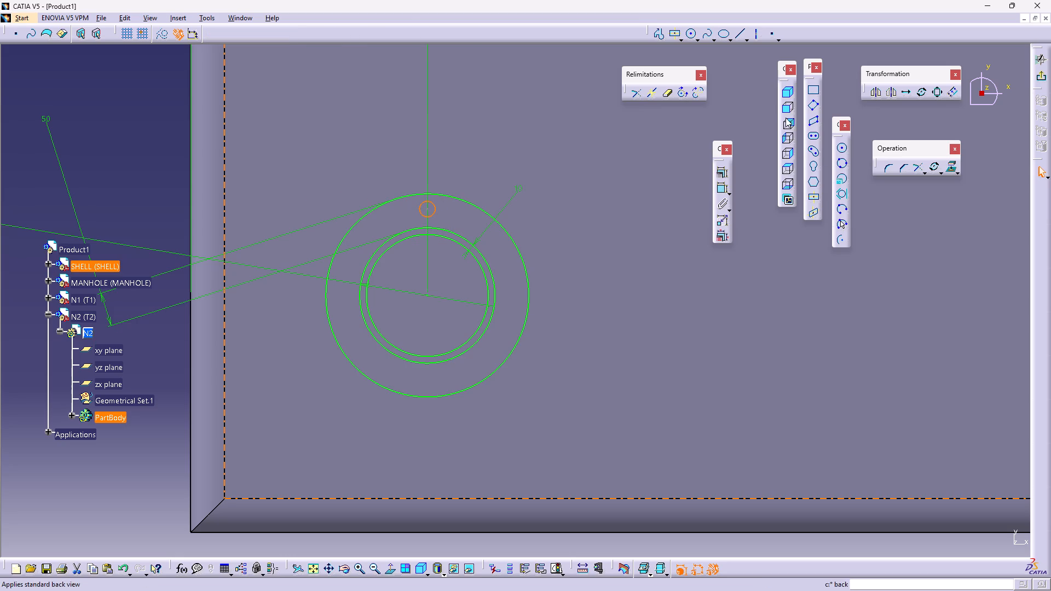
click(724, 186)
click(176, 152)
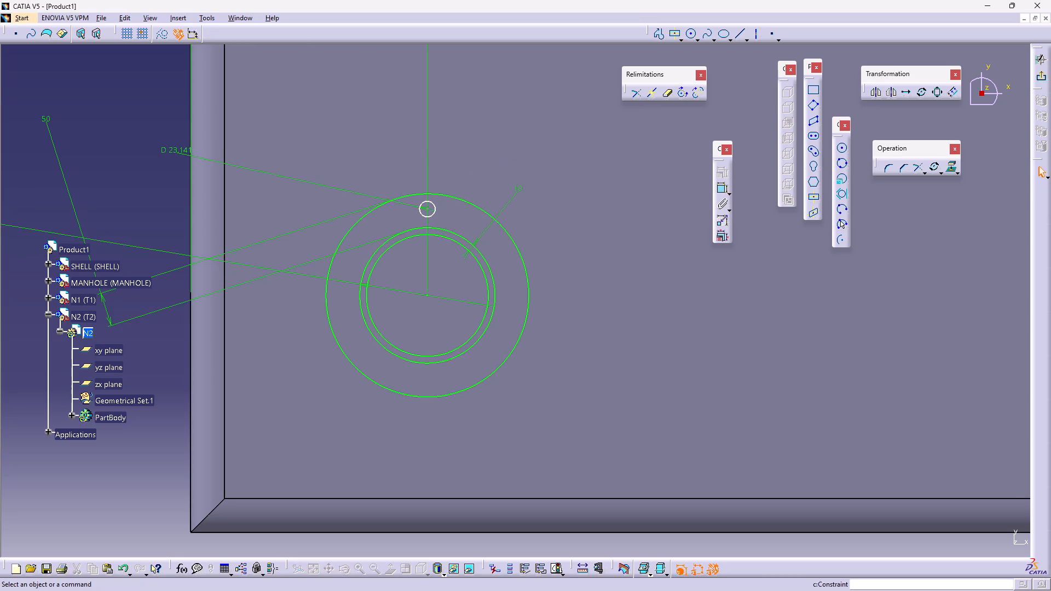
double_click(176, 152)
text(25)
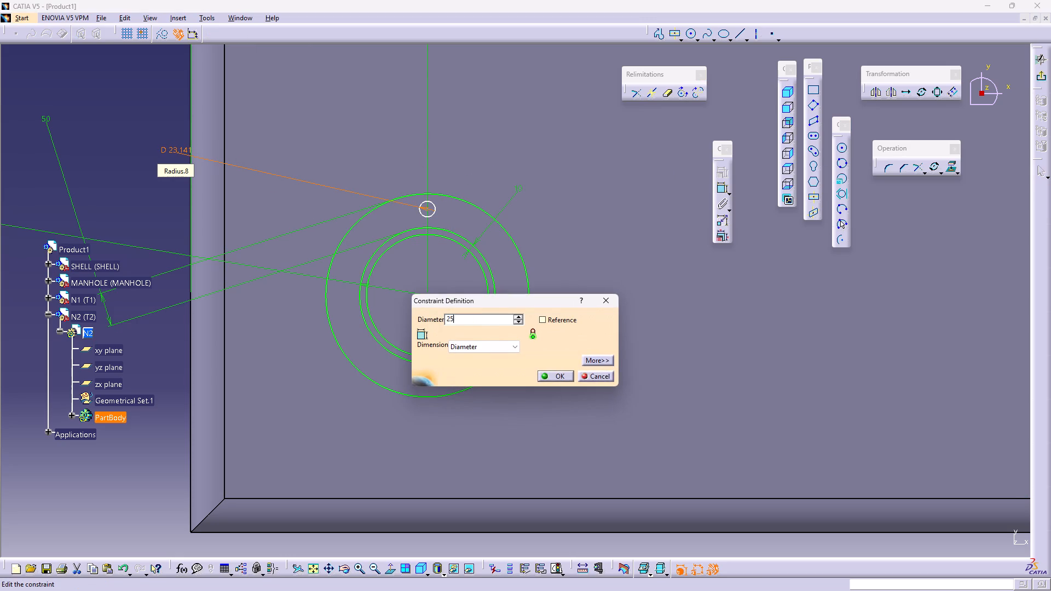
key(Return)
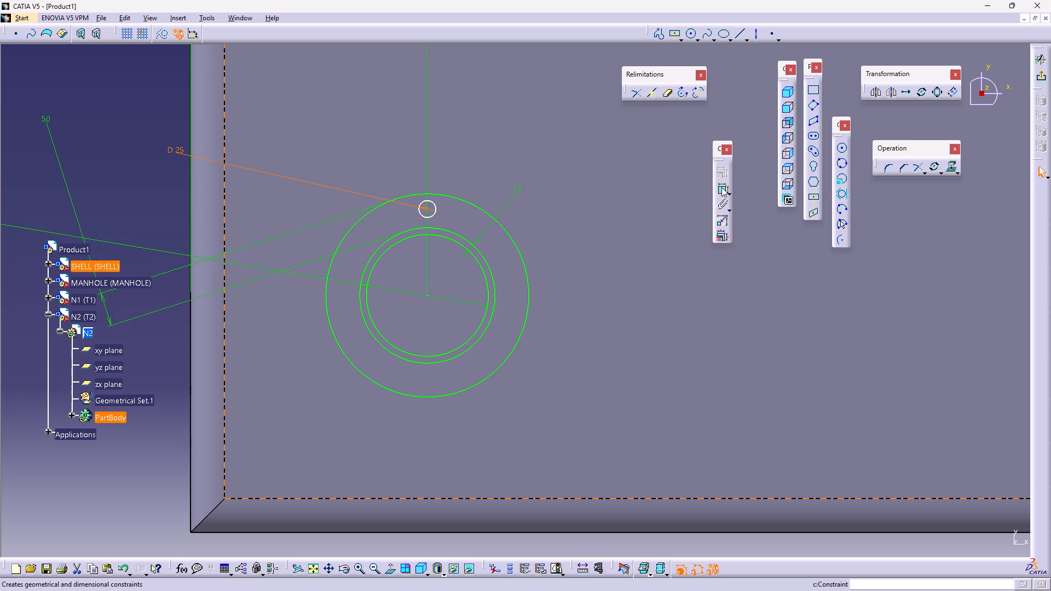
Dimension the distance from the bolt-hole's centre to the outer circle and set it to 25 mm.
click(724, 188)
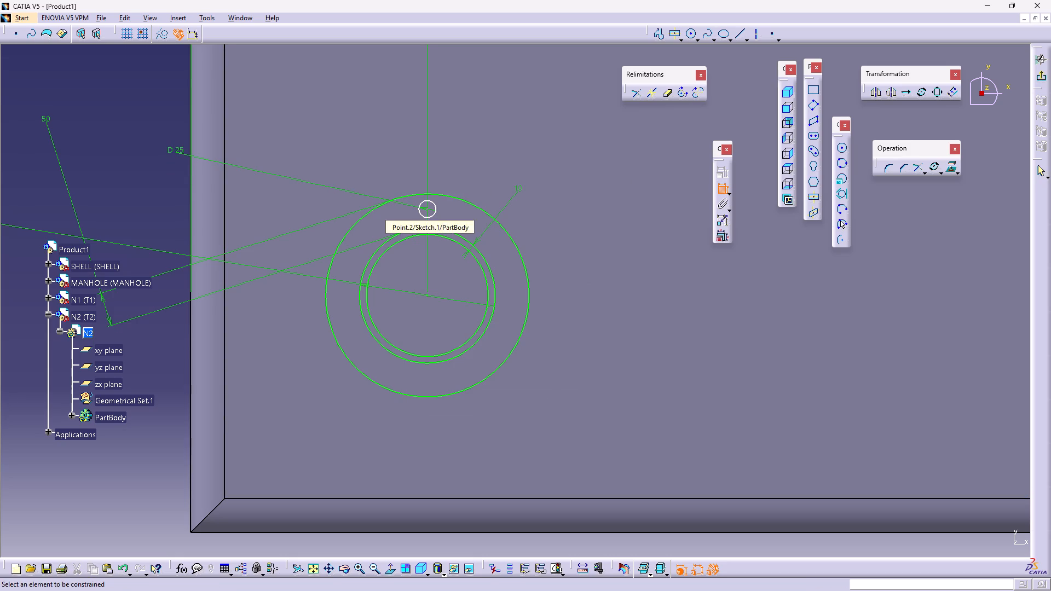
click(425, 208)
click(443, 195)
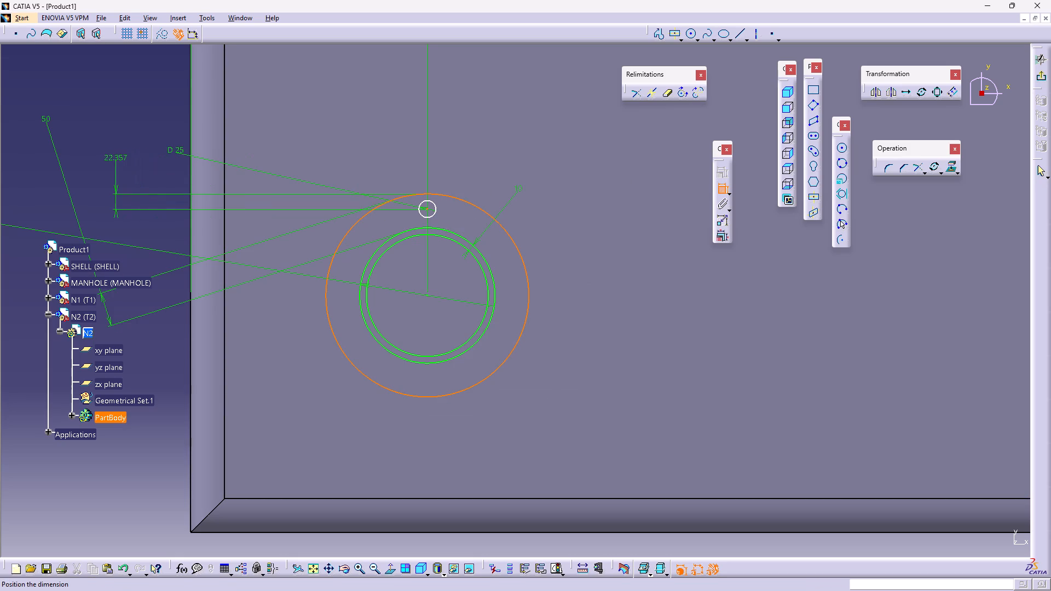
click(115, 161)
double_click(114, 161)
text(25)
key(Return)
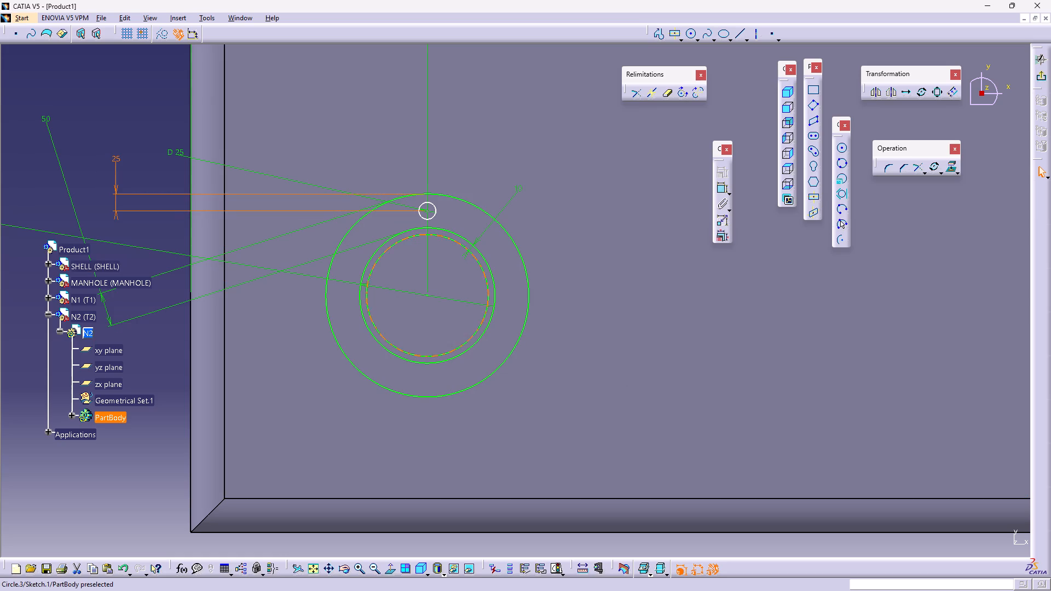
key(Escape)
key(Escape)
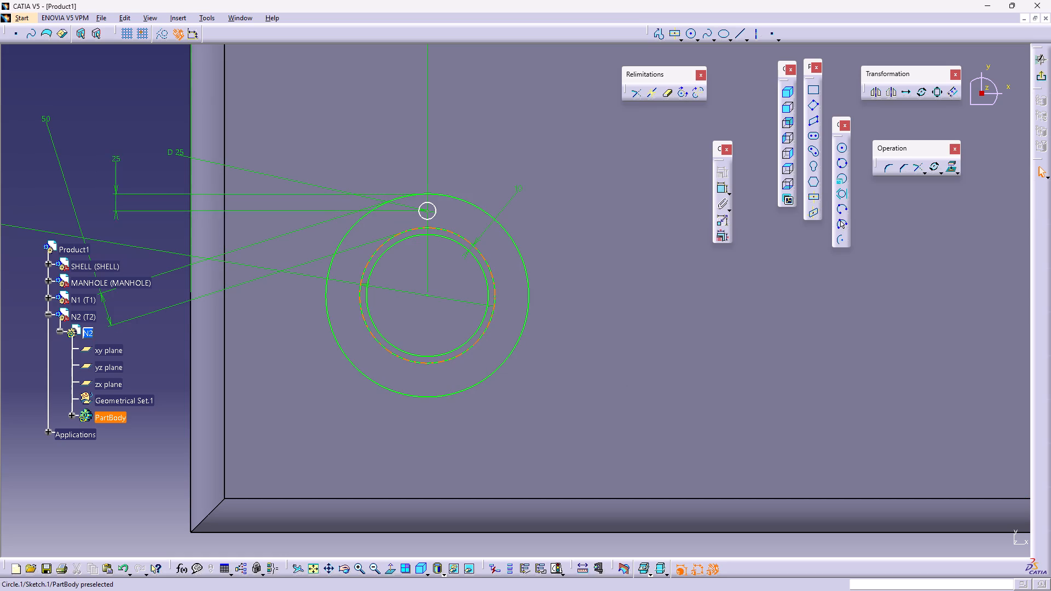
key(Escape)
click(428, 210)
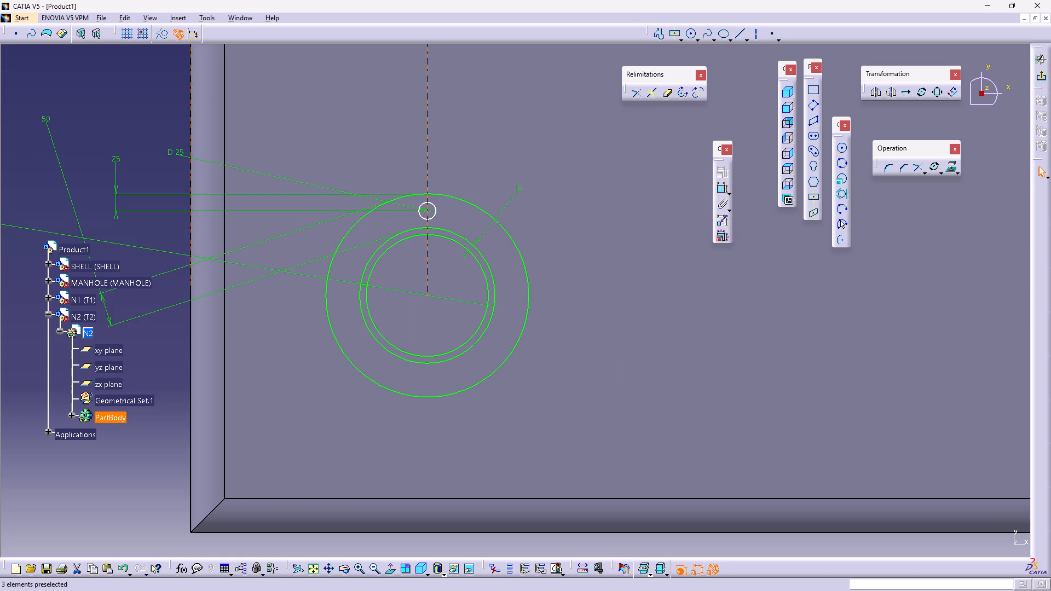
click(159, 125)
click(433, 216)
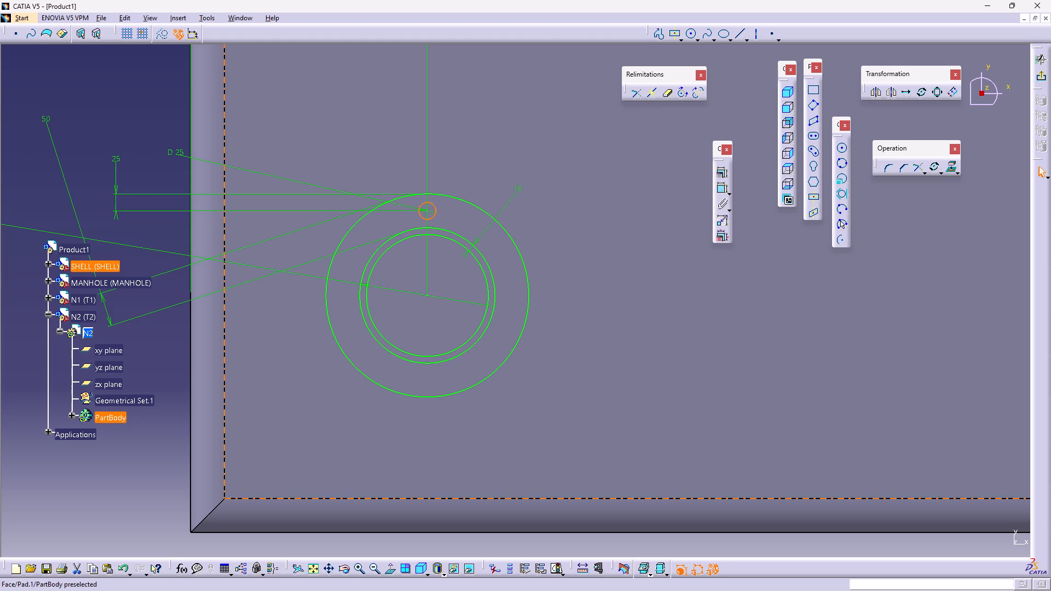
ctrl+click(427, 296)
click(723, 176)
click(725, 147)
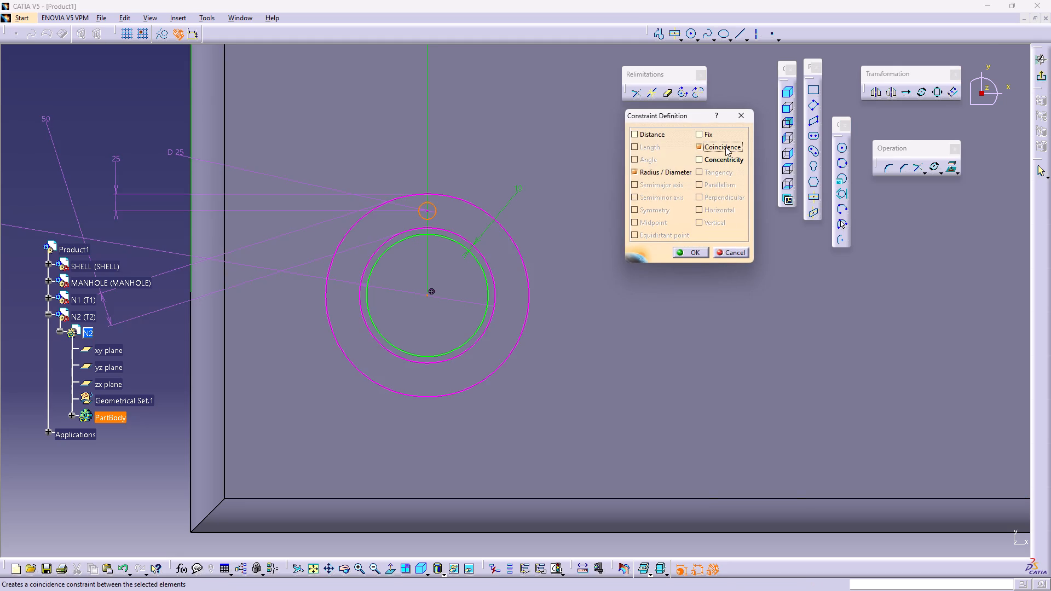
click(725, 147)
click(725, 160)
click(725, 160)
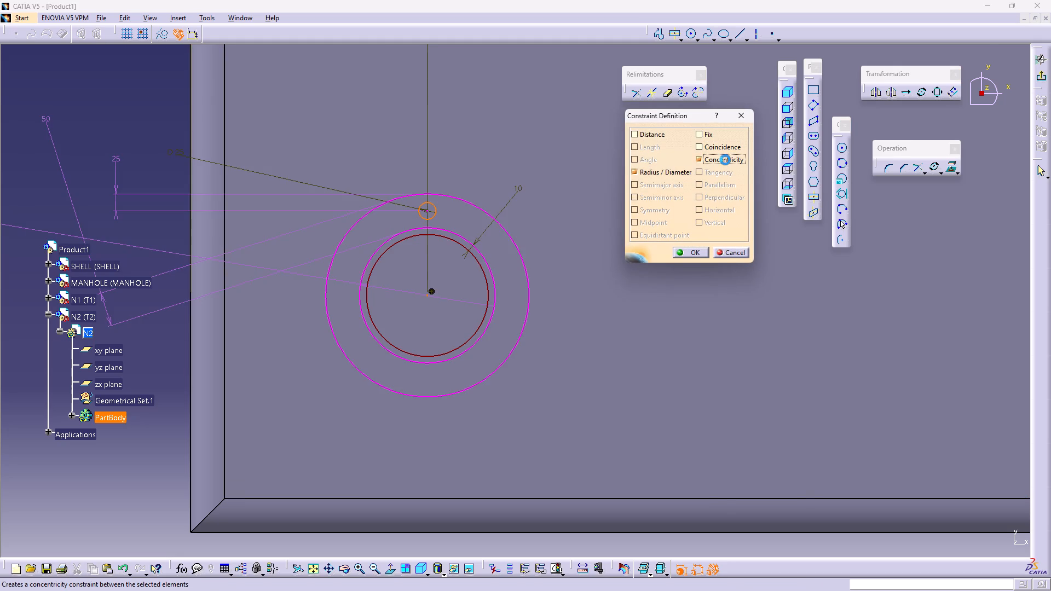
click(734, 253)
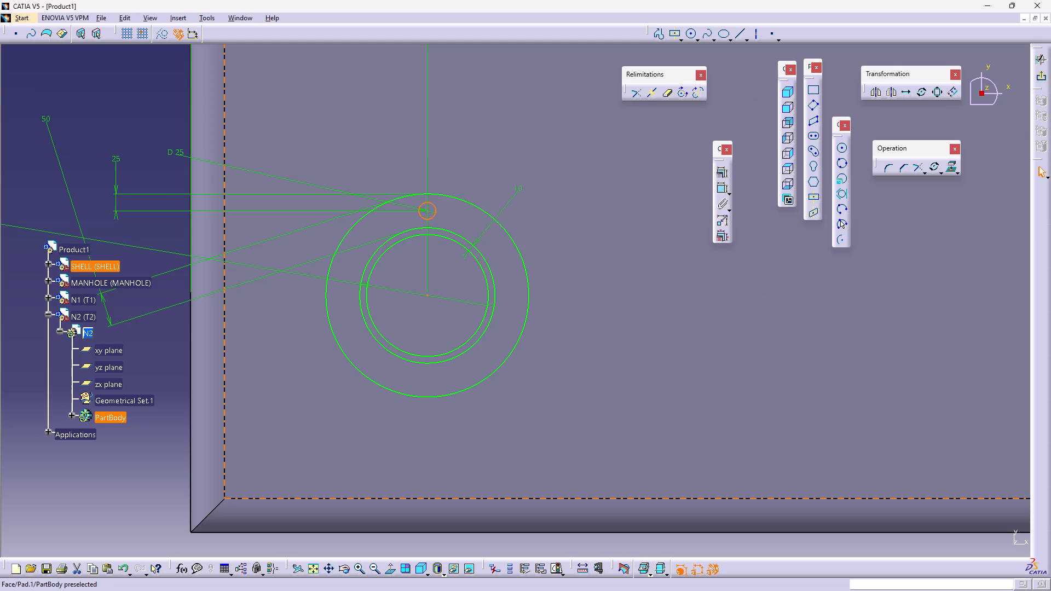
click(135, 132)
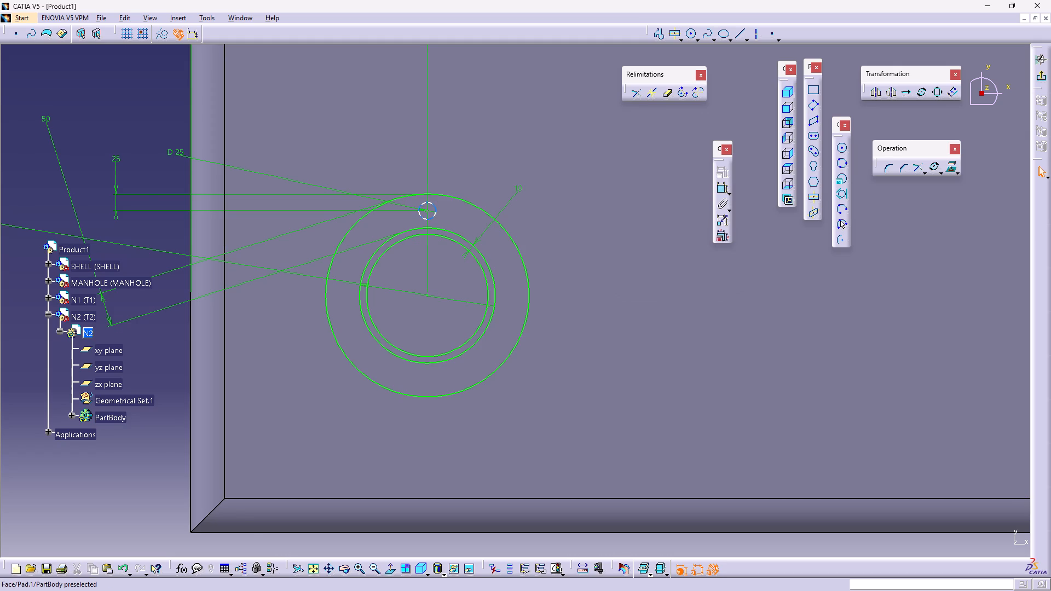
Rotate-duplicate the bolt-hole circle about the nozzle centre with 3 instances at 90 degrees, and exit the sketch.
click(426, 218)
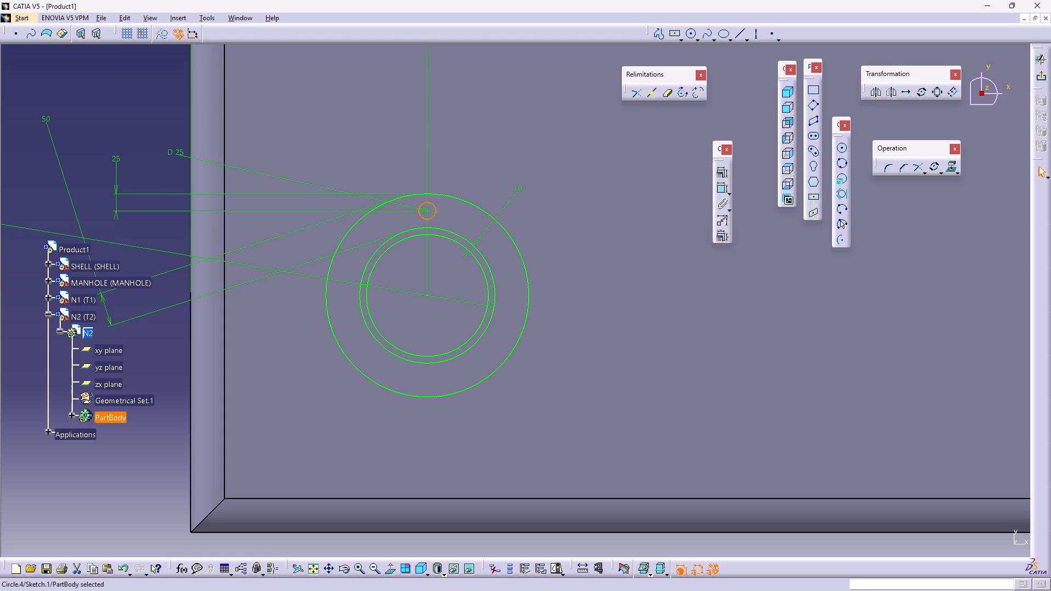
middle_drag(399, 231, 427, 150)
right_click(419, 138)
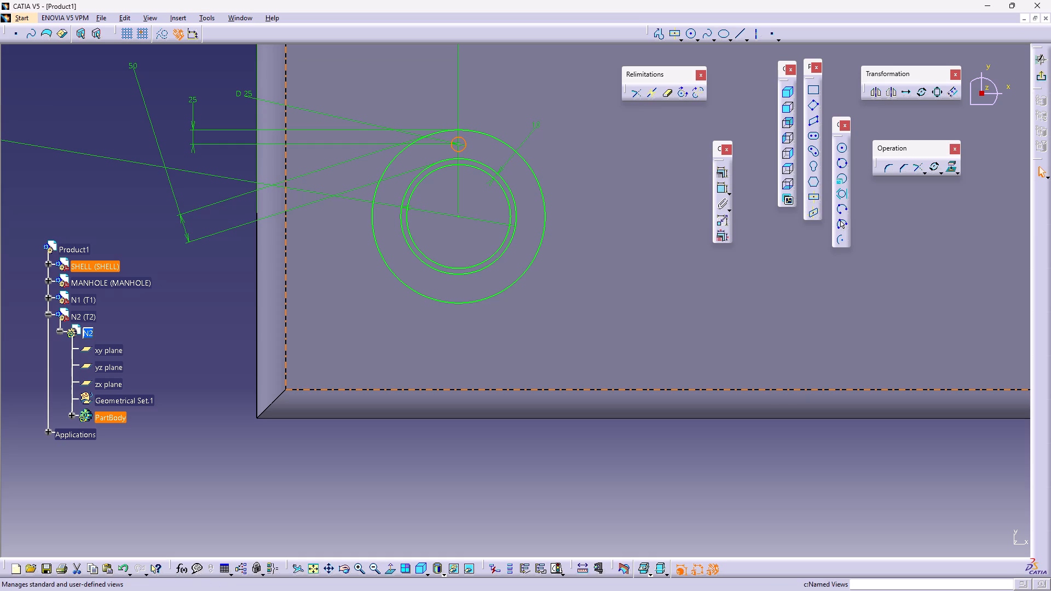
click(921, 90)
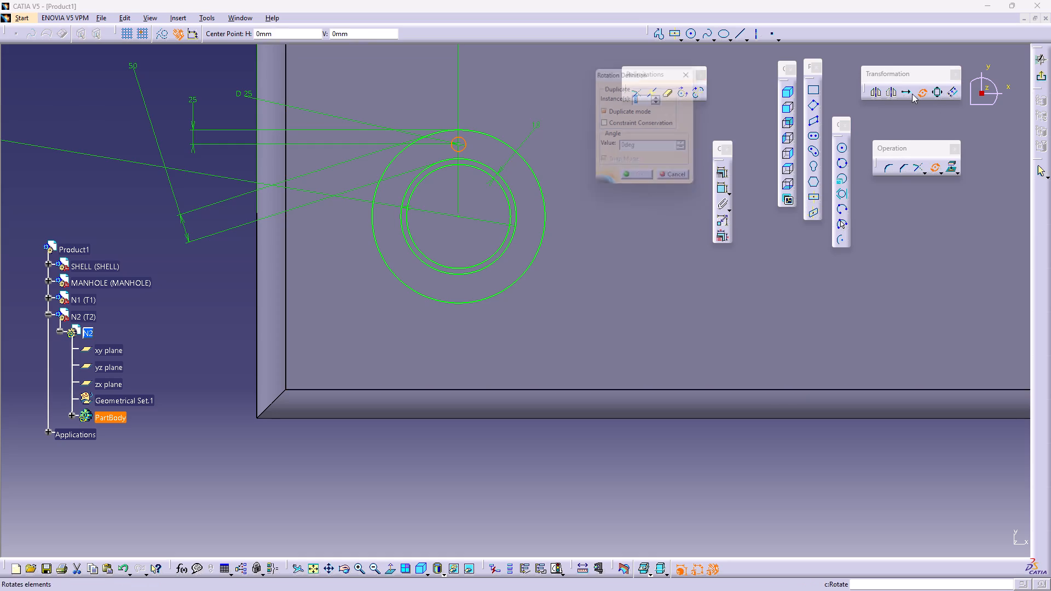
click(459, 218)
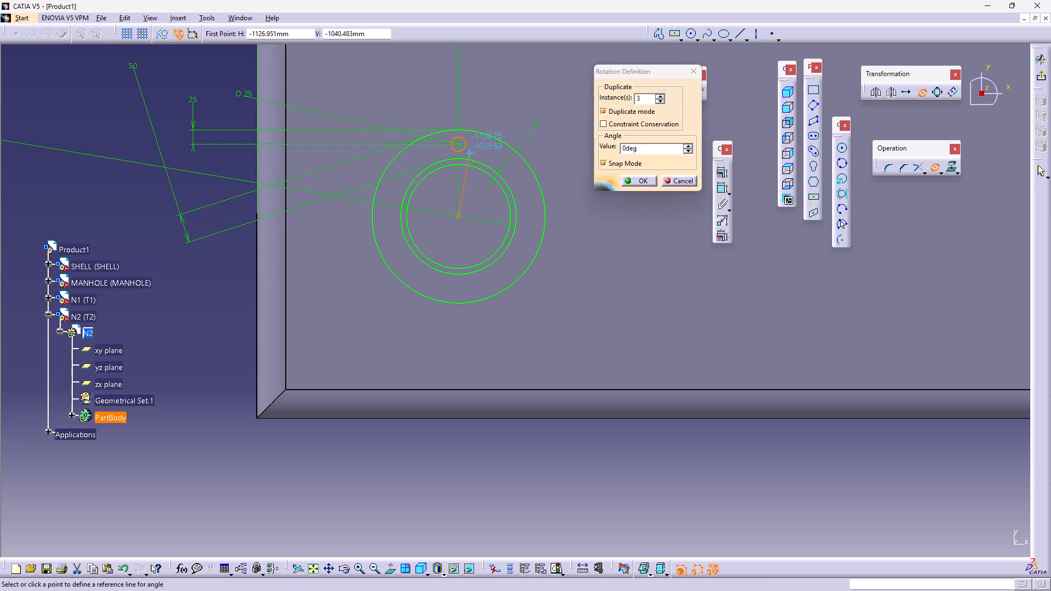
click(456, 144)
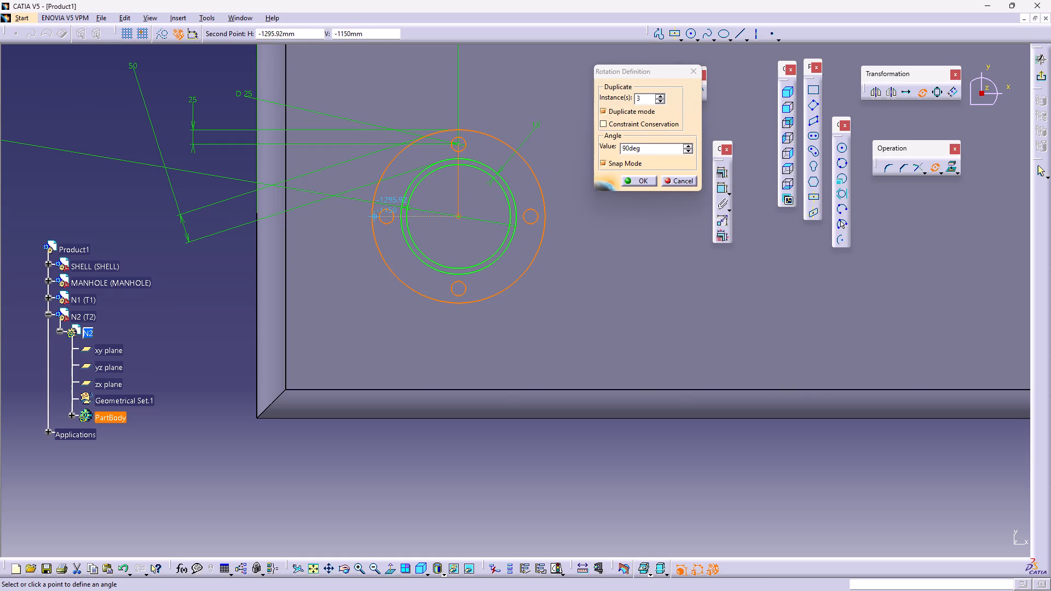
click(378, 212)
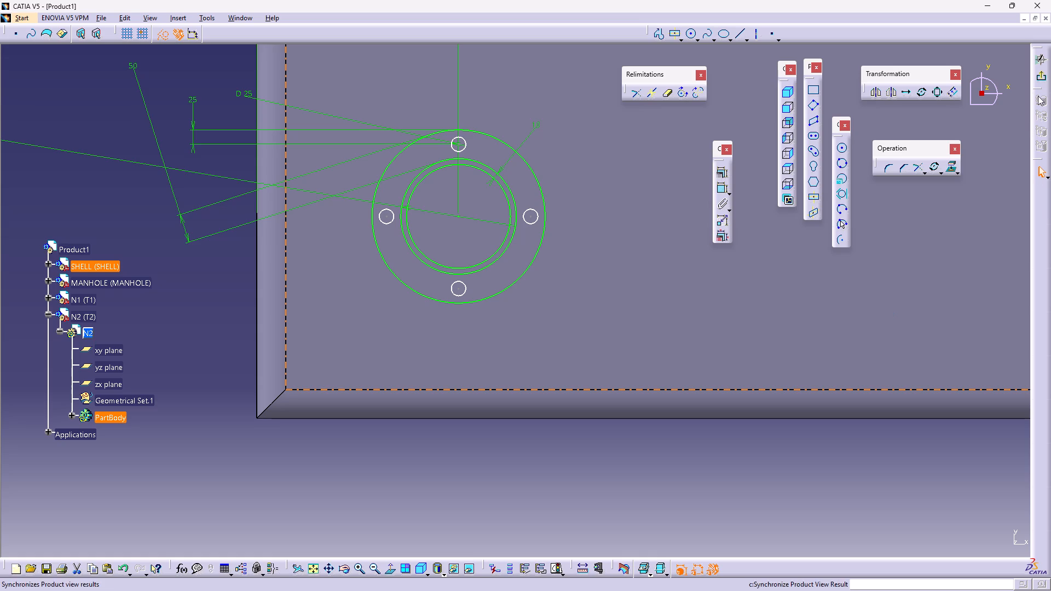
click(1041, 81)
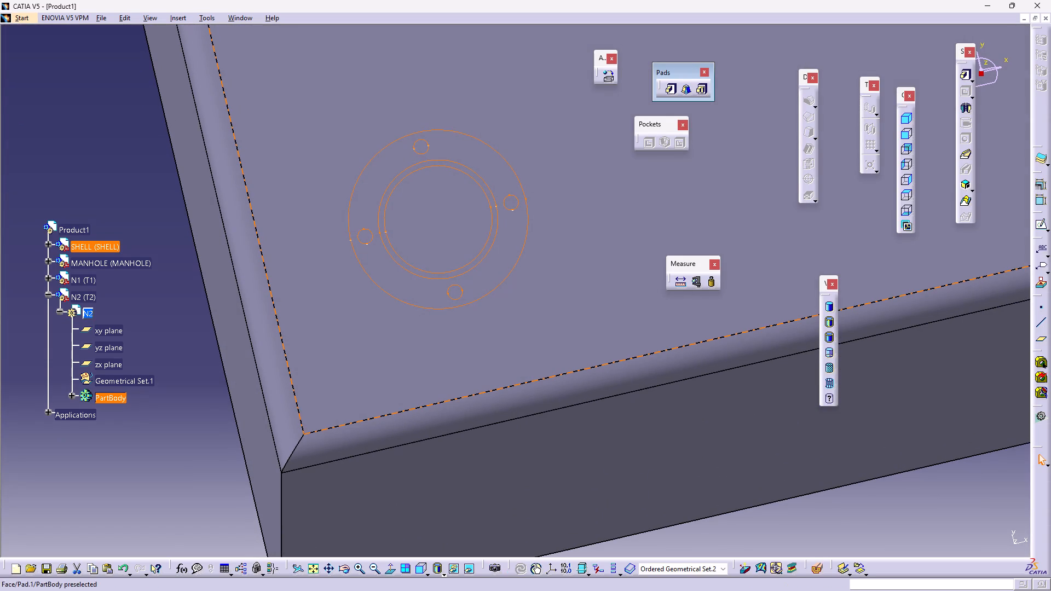
Start a Multi-Pad from the N2 sketch, set the 10 mm pipe-wall ring domain's length to 150 mm, and preview it.
click(701, 91)
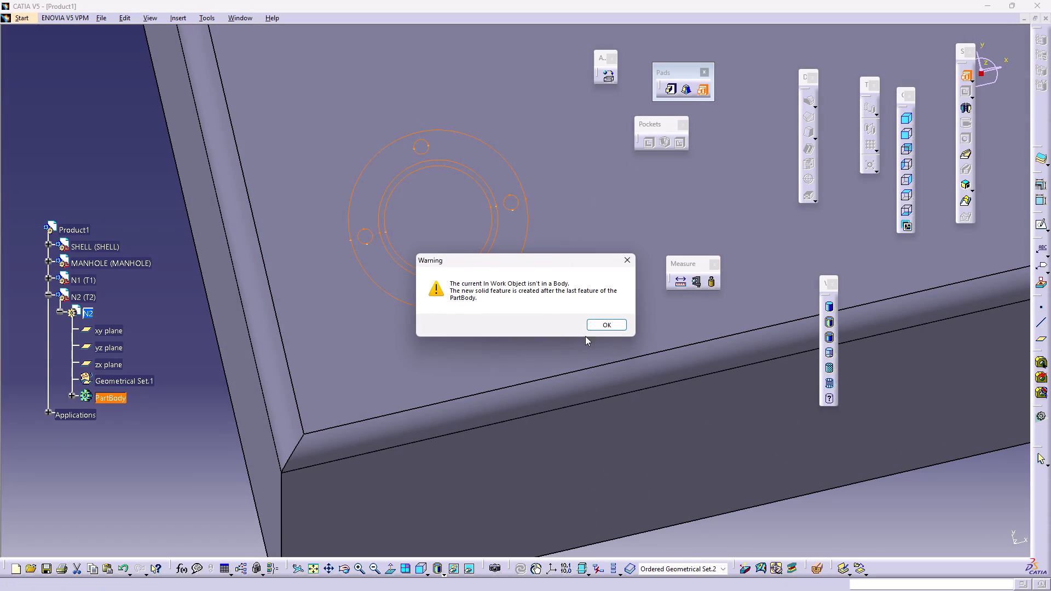
click(609, 323)
middle_drag(511, 360, 546, 114)
right_drag(509, 360, 539, 136)
right_click(540, 135)
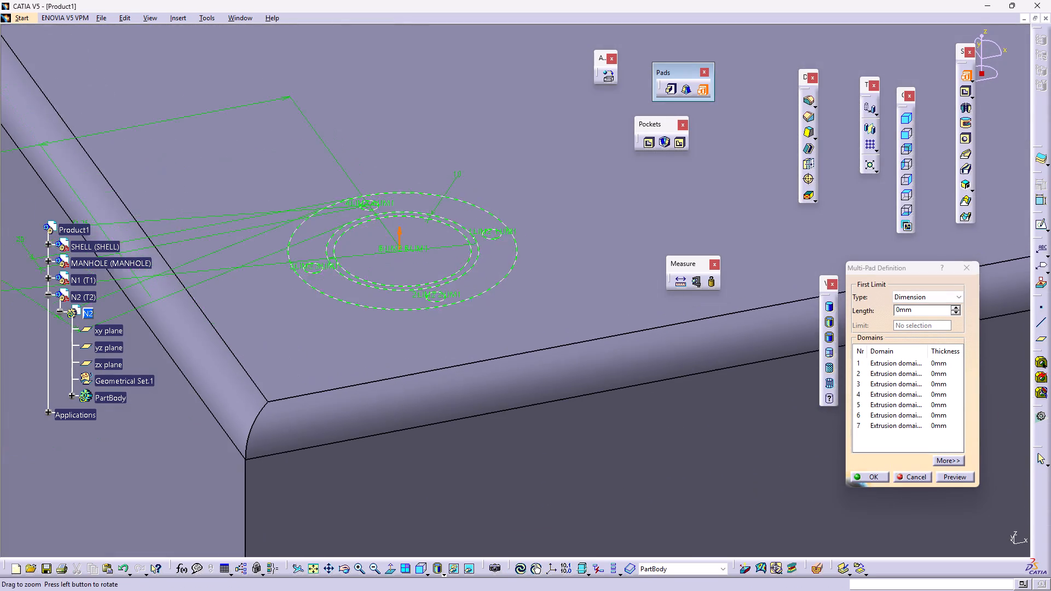
middle_drag(546, 114, 547, 109)
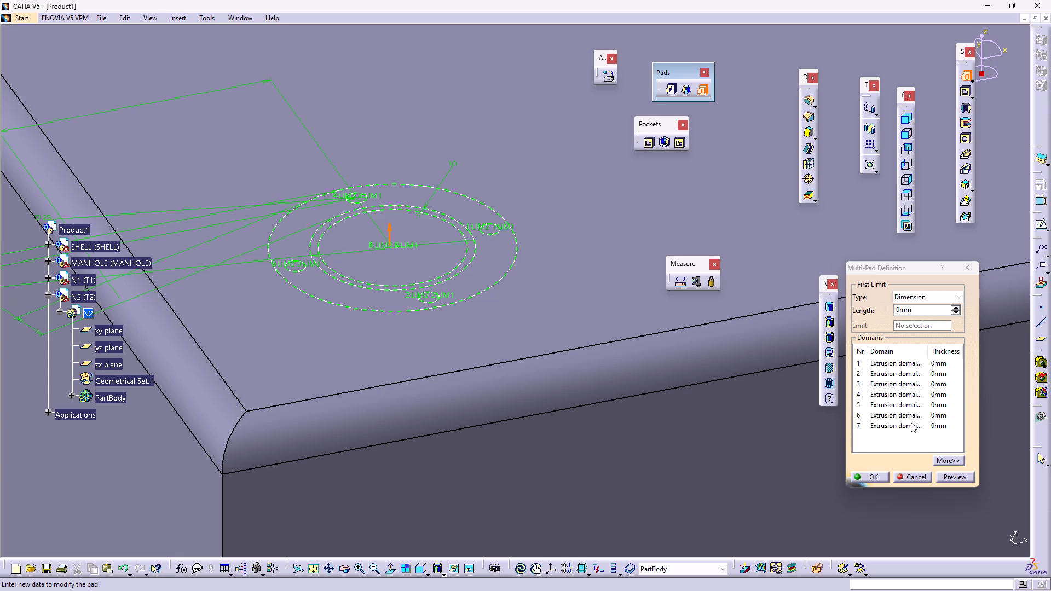
click(912, 425)
drag(916, 310, 855, 319)
text(150)
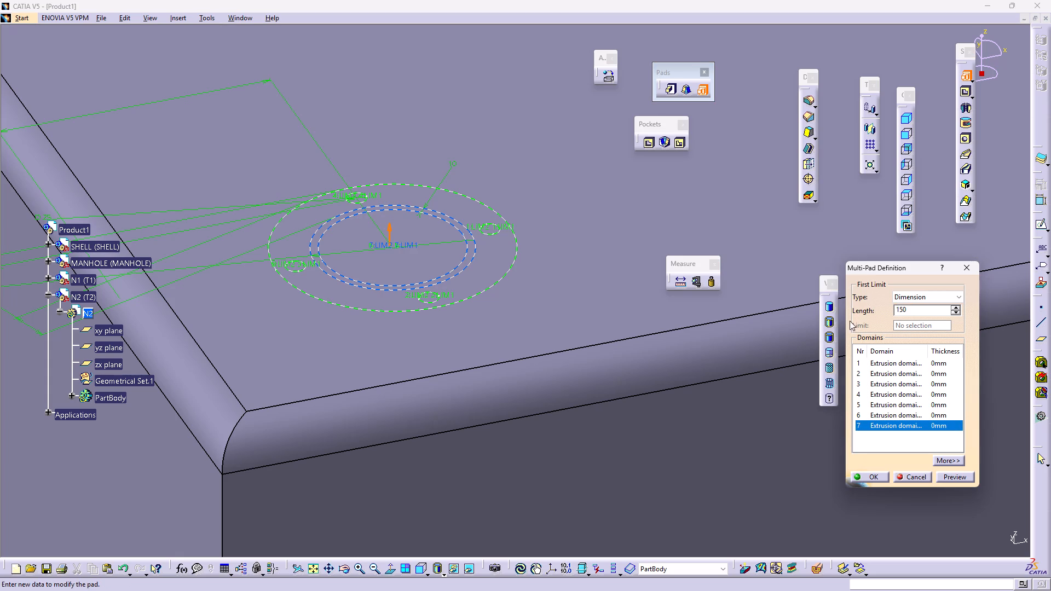
click(699, 374)
middle_drag(646, 416, 576, 397)
right_drag(645, 416, 575, 397)
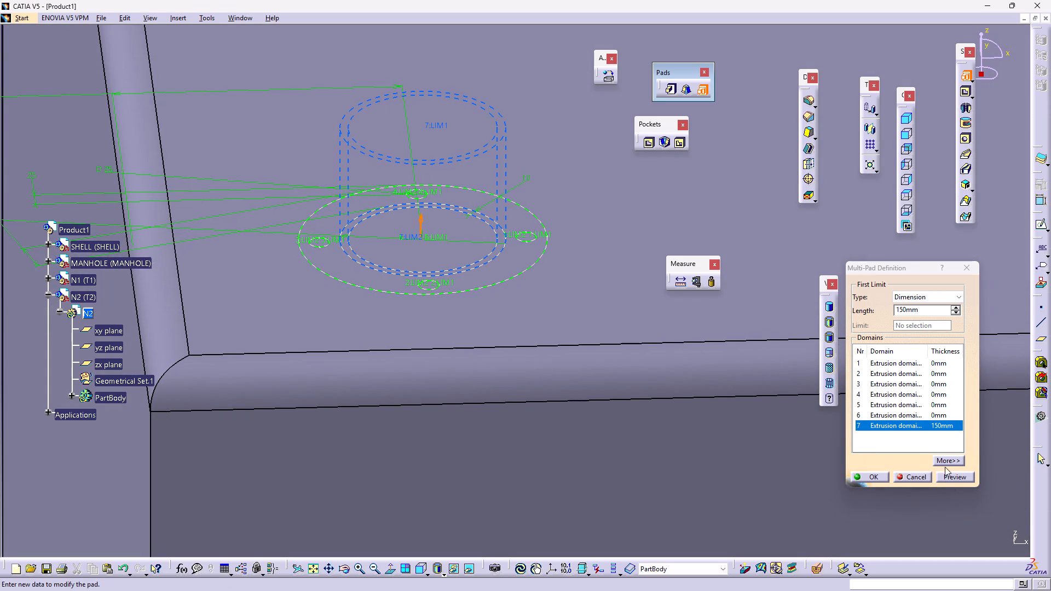
click(952, 478)
middle_drag(664, 457, 756, 481)
right_drag(659, 454, 756, 481)
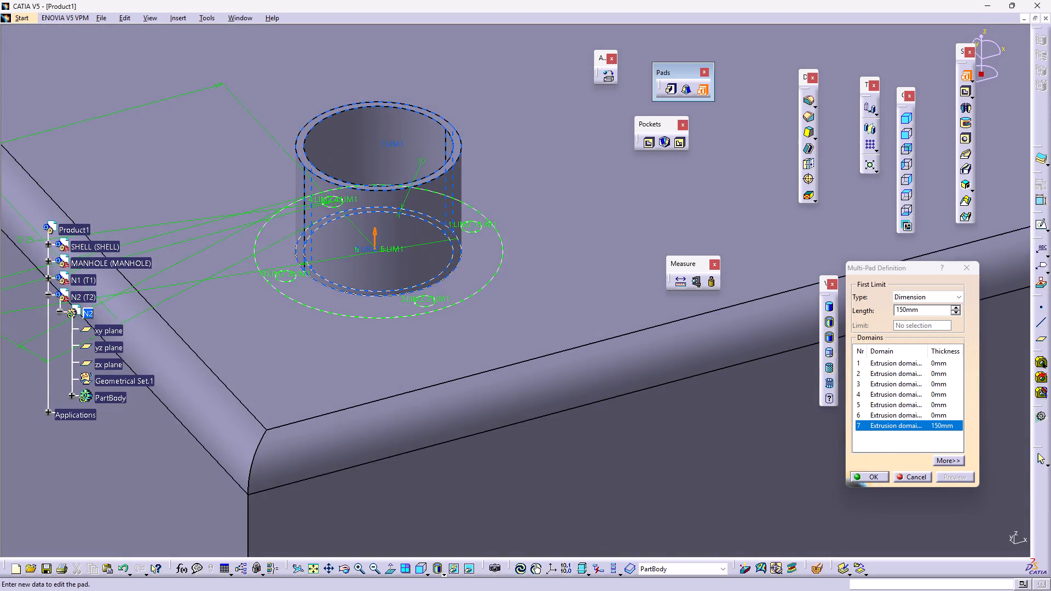
right_drag(756, 481, 758, 482)
middle_drag(756, 481, 755, 480)
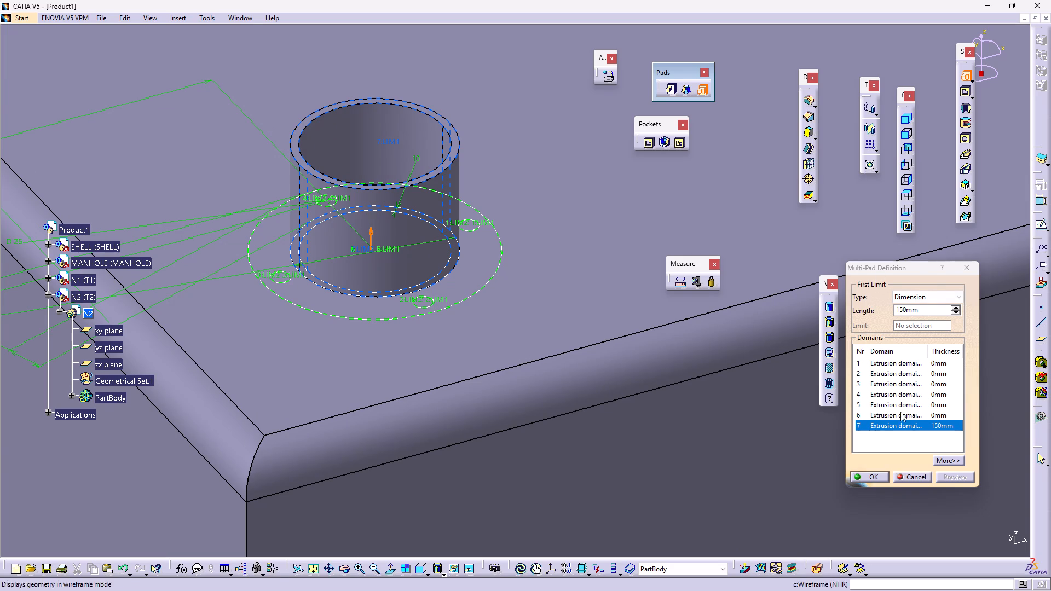
Set the first-limit length of the outer flange ring domain, the one with the bolt holes, to 150 mm.
click(898, 407)
click(898, 419)
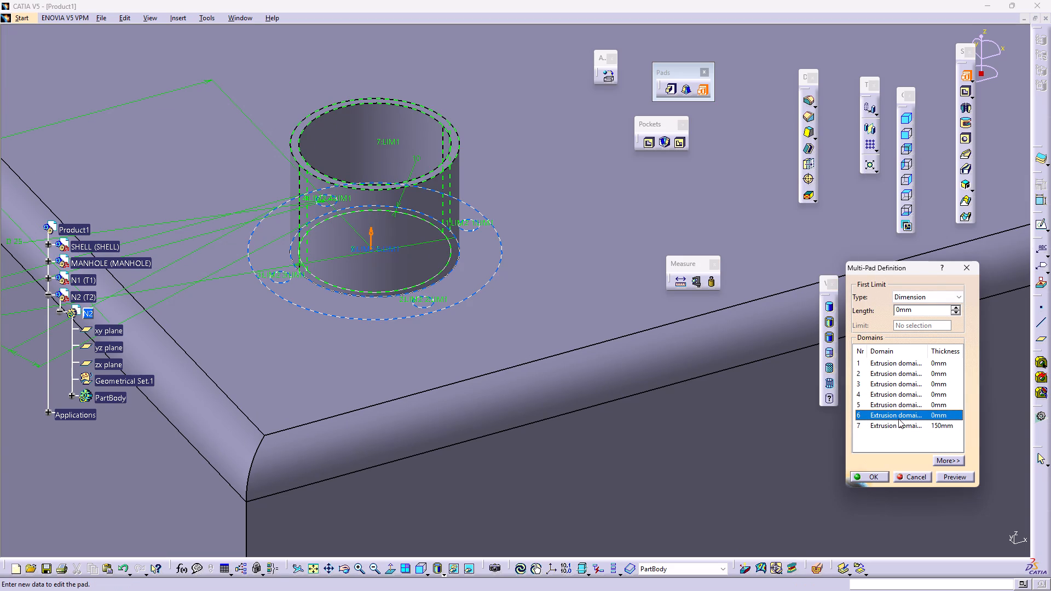
drag(918, 306, 875, 309)
text(150)
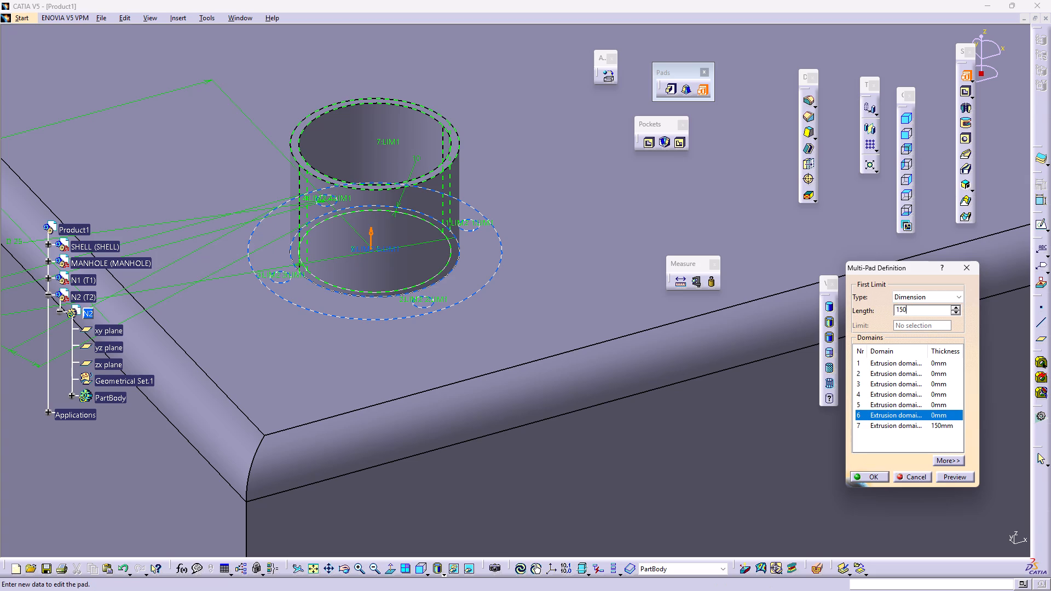
click(559, 269)
middle_drag(557, 309, 537, 207)
right_drag(555, 308, 537, 207)
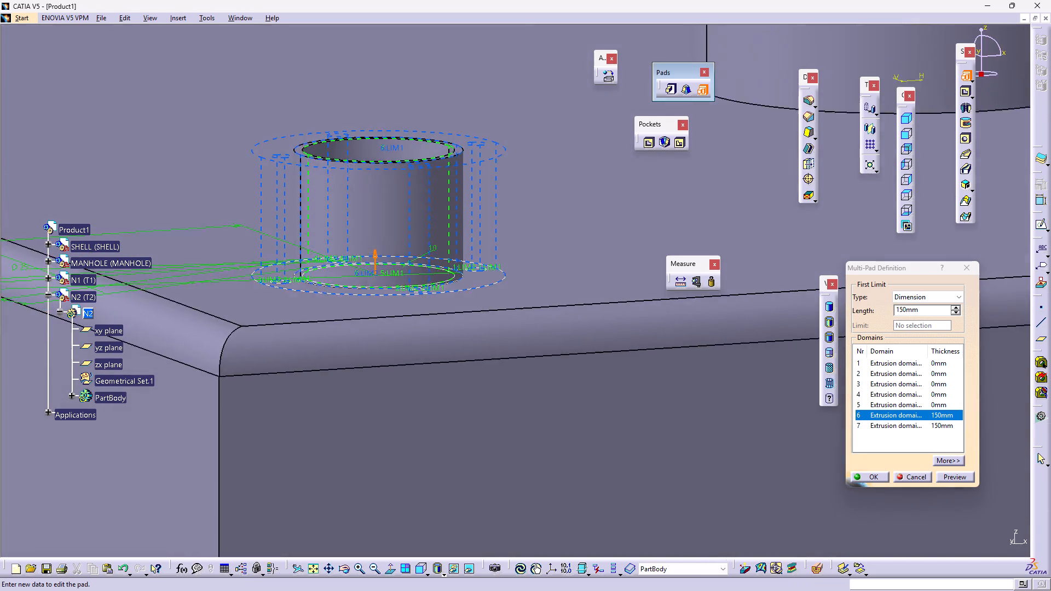
right_drag(537, 207, 532, 179)
middle_drag(537, 207, 532, 179)
middle_drag(535, 182, 565, 370)
right_drag(560, 306, 565, 370)
right_click(565, 370)
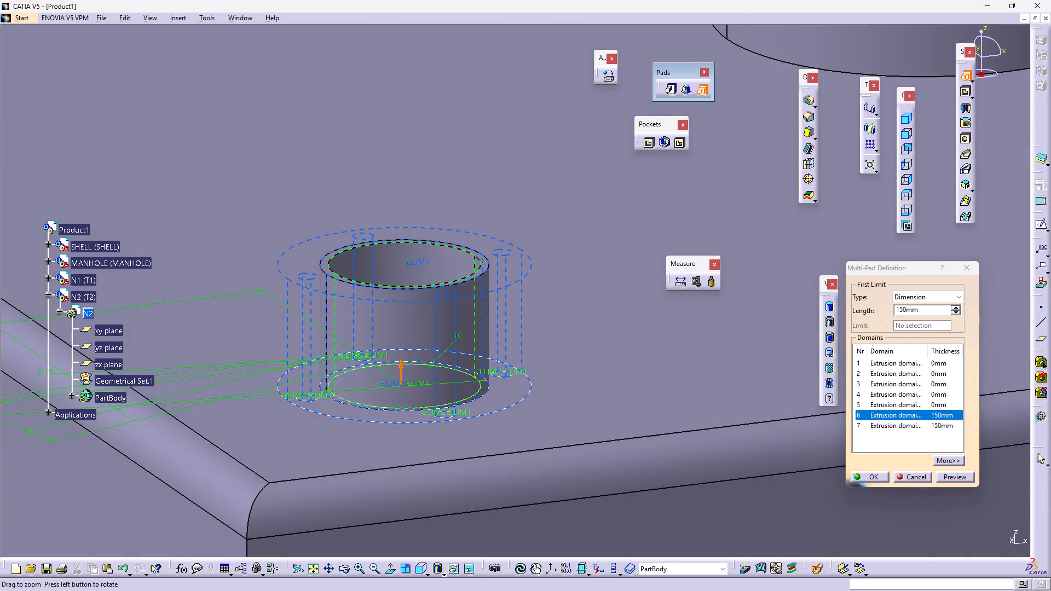
middle_drag(565, 370, 574, 339)
Give the flange ring domain a second-limit length of -130 mm, preview the nozzle and complete the Multi-Pad.
click(956, 457)
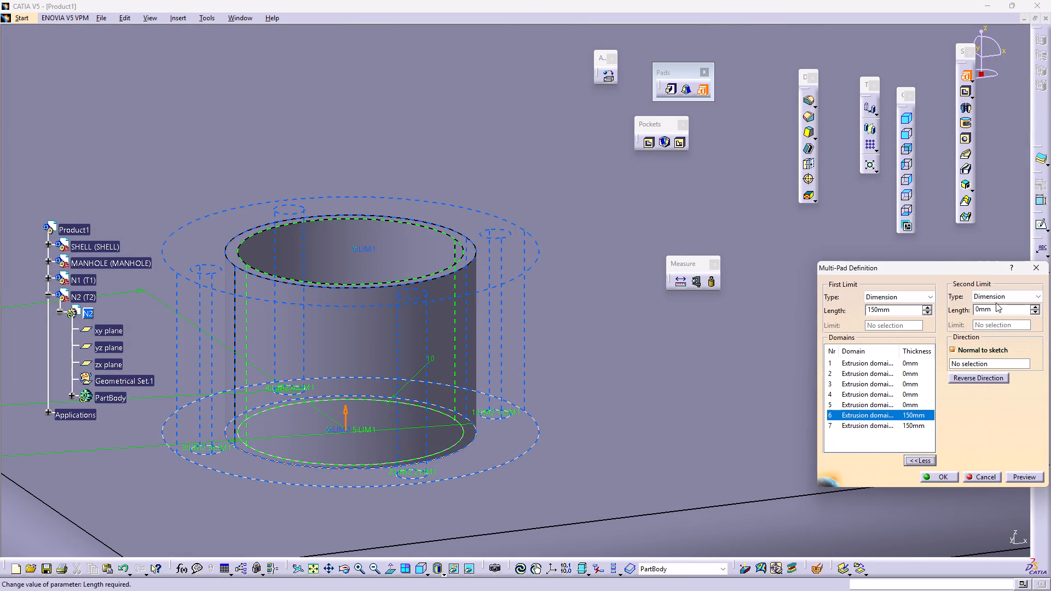
drag(996, 310, 937, 321)
text(-23)
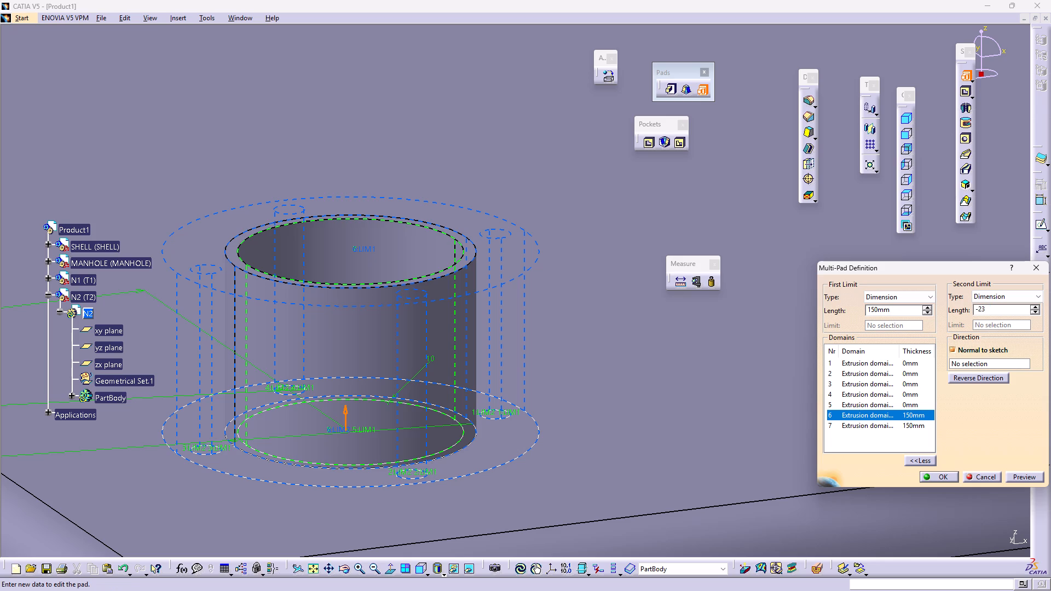
key(BackSpace)
key(BackSpace)
key(BackSpace)
text(130)
key(Left)
key(Left)
key(Left)
key(minus)
click(1020, 477)
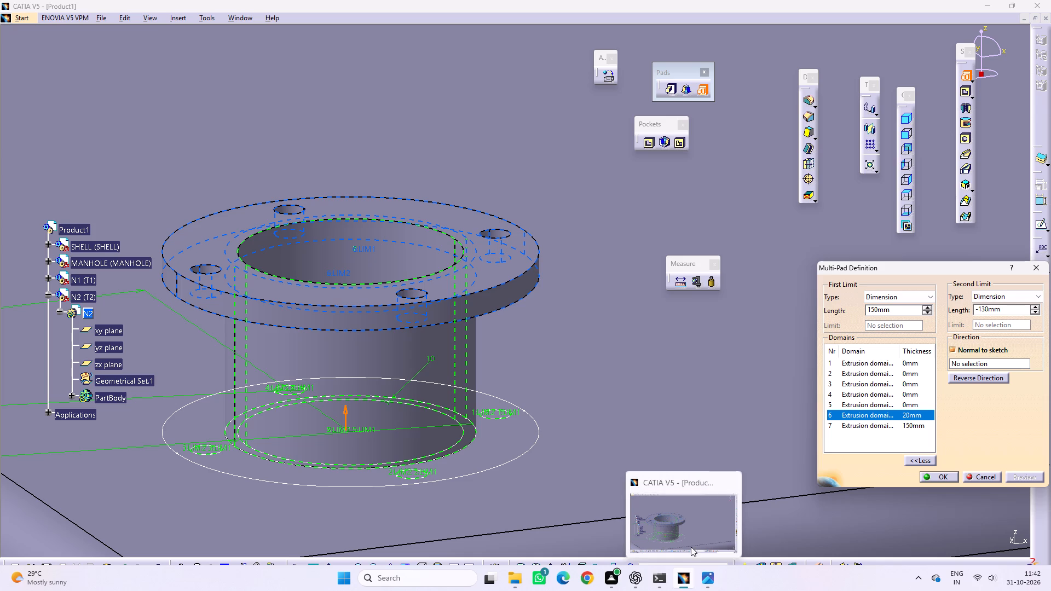
click(945, 474)
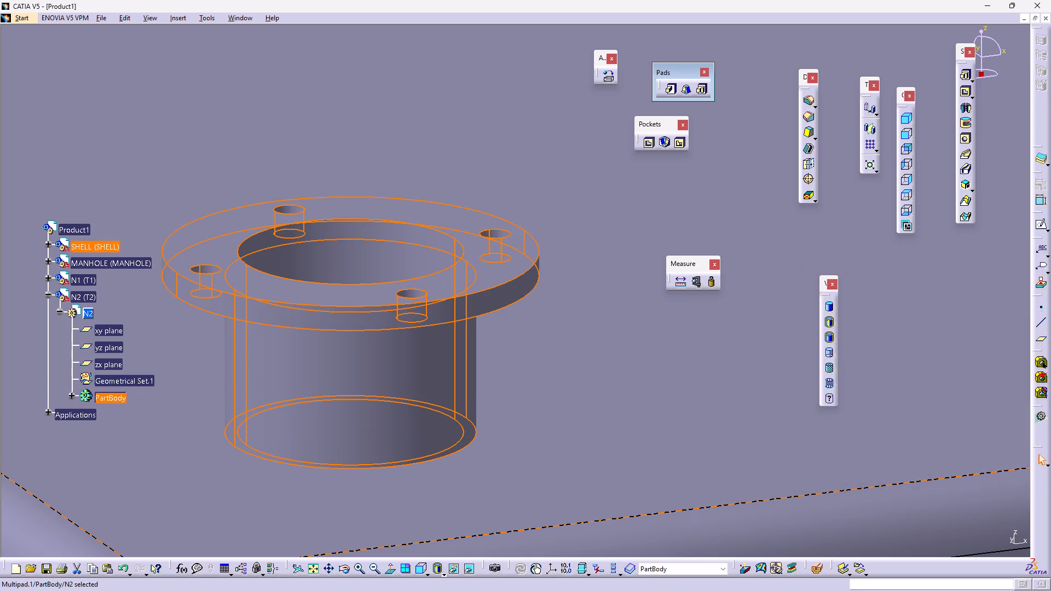
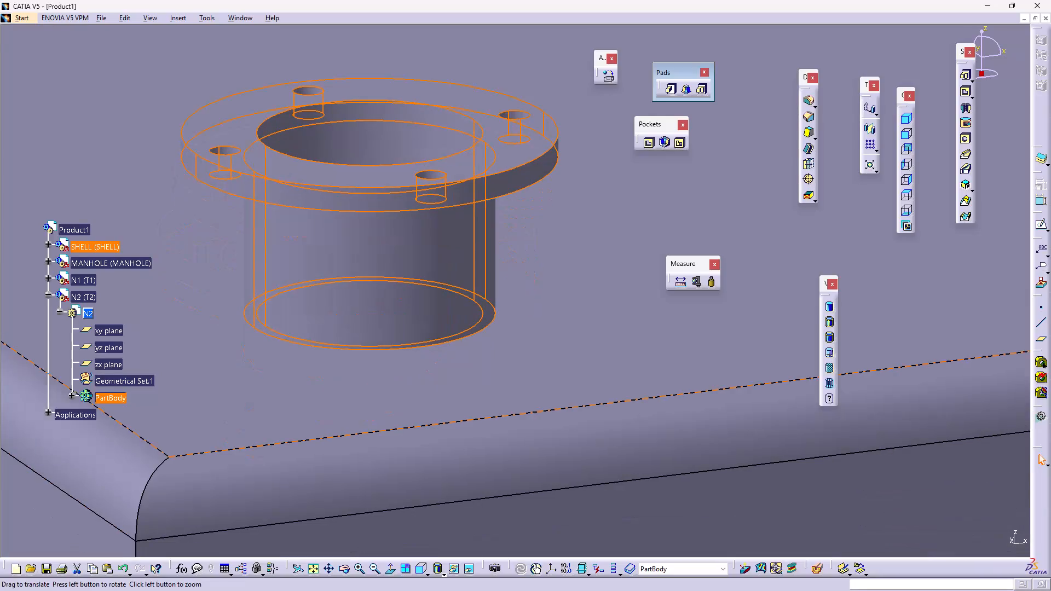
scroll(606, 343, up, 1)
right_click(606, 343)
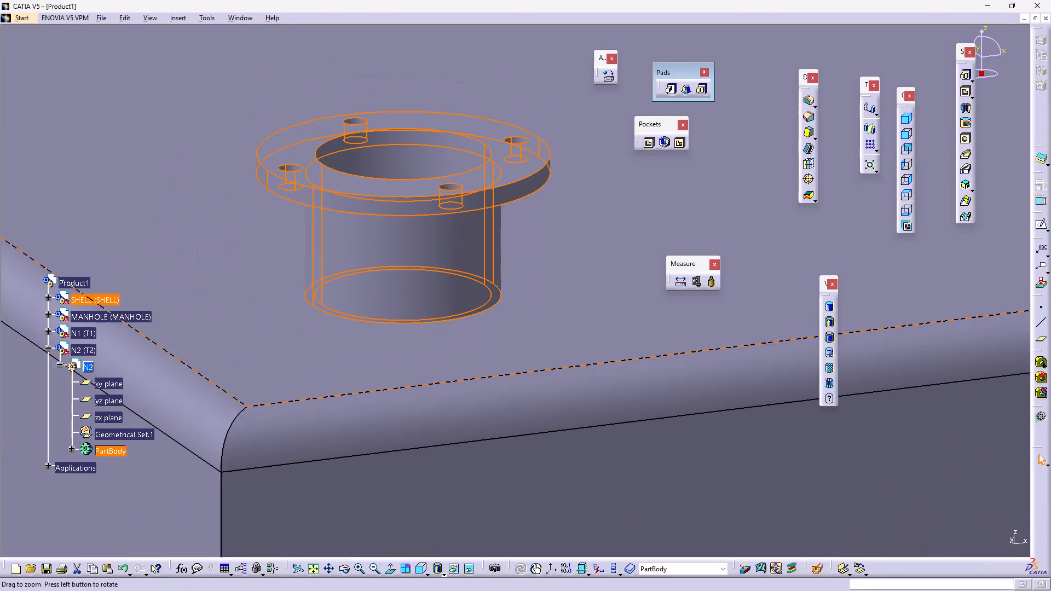
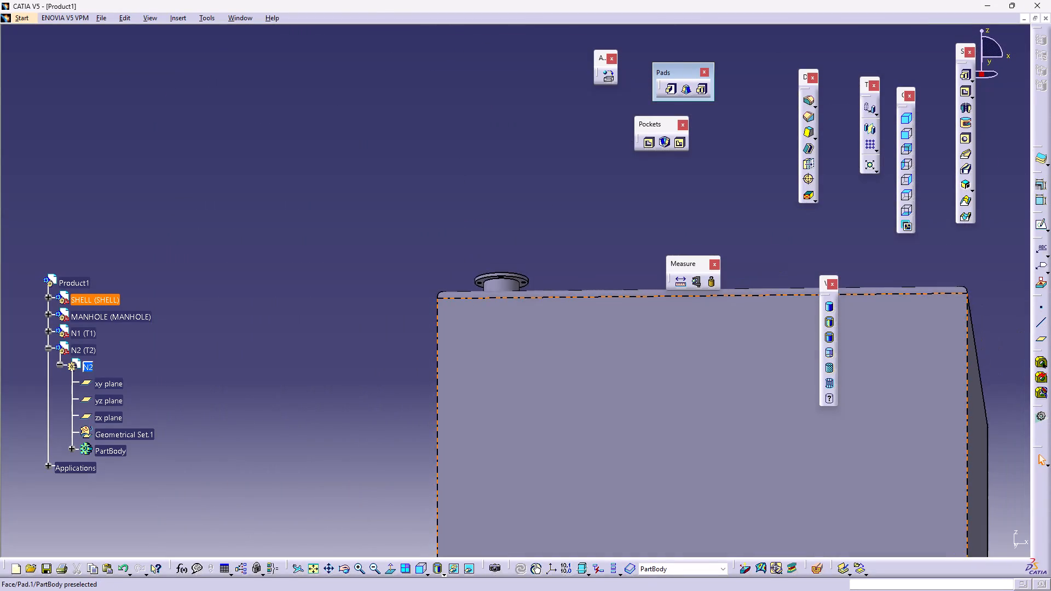
Insert a new part into Product1, choosing to define a new origin point for it.
right_click(615, 372)
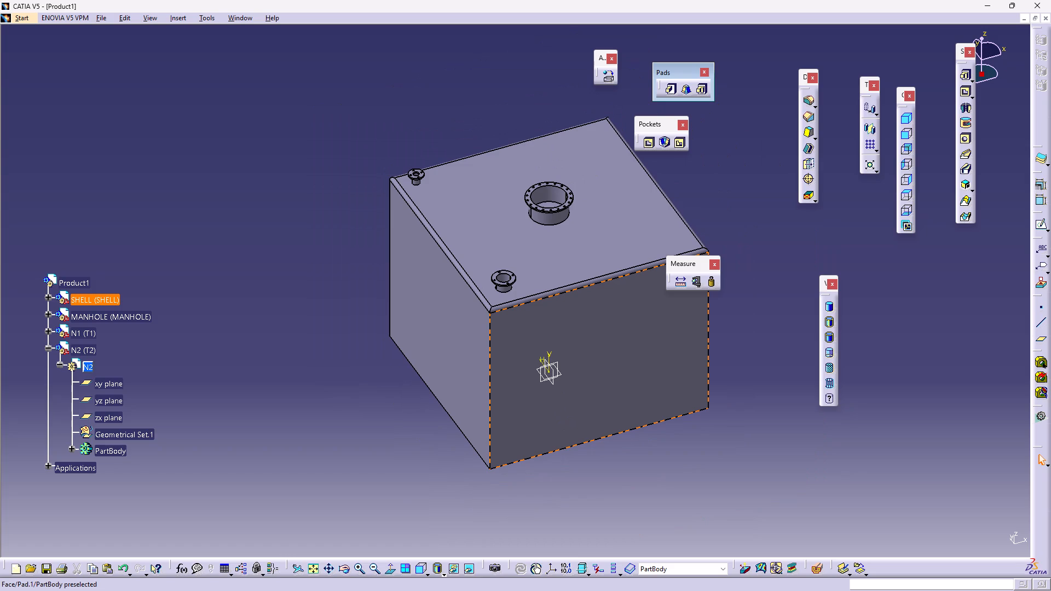
middle_drag(289, 301, 278, 298)
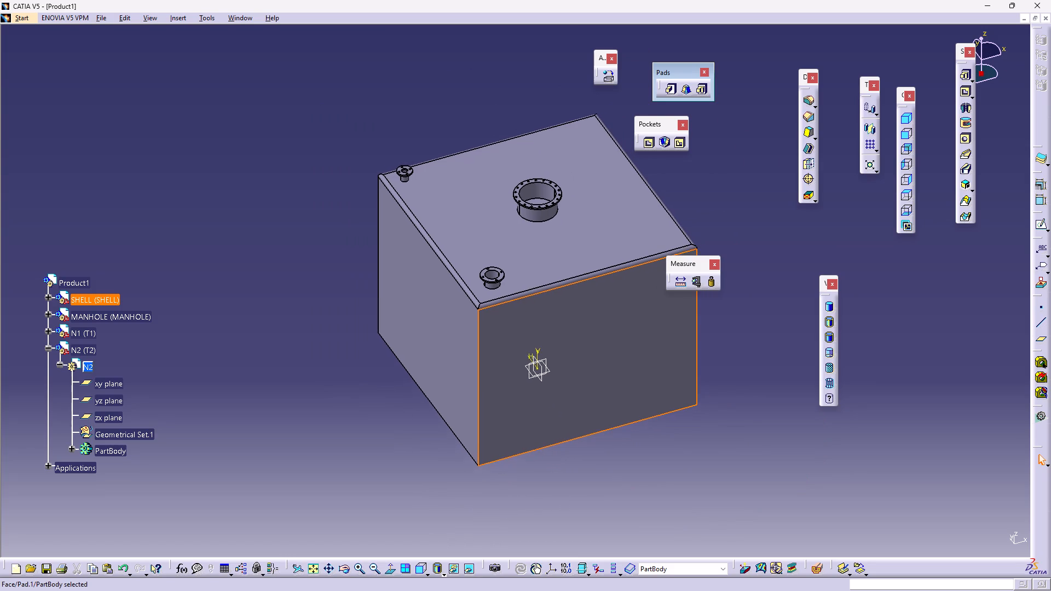
middle_drag(293, 264, 224, 227)
scroll(82, 290, down, 1)
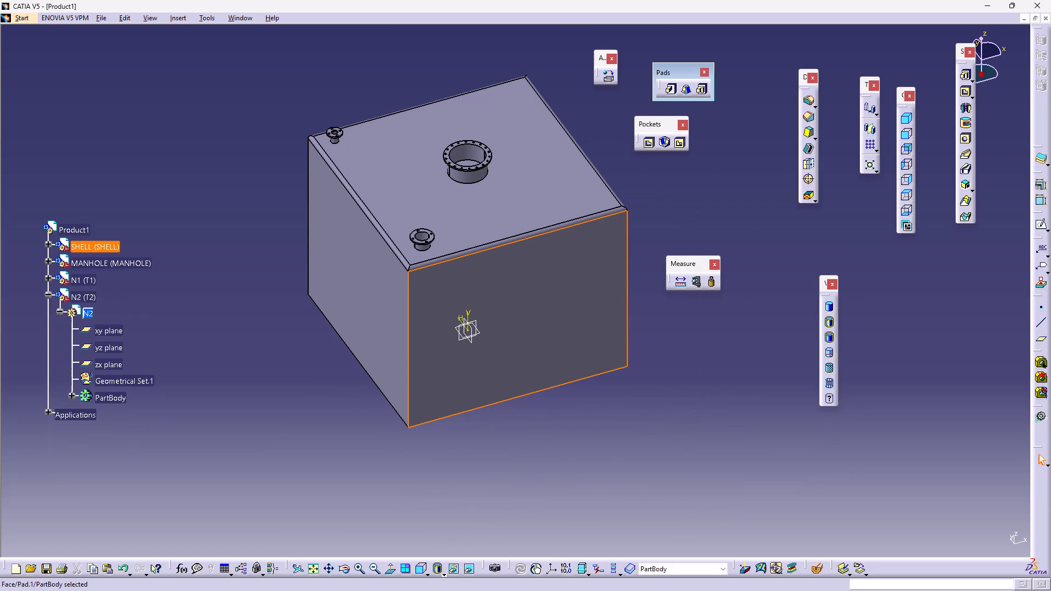
double_click(80, 228)
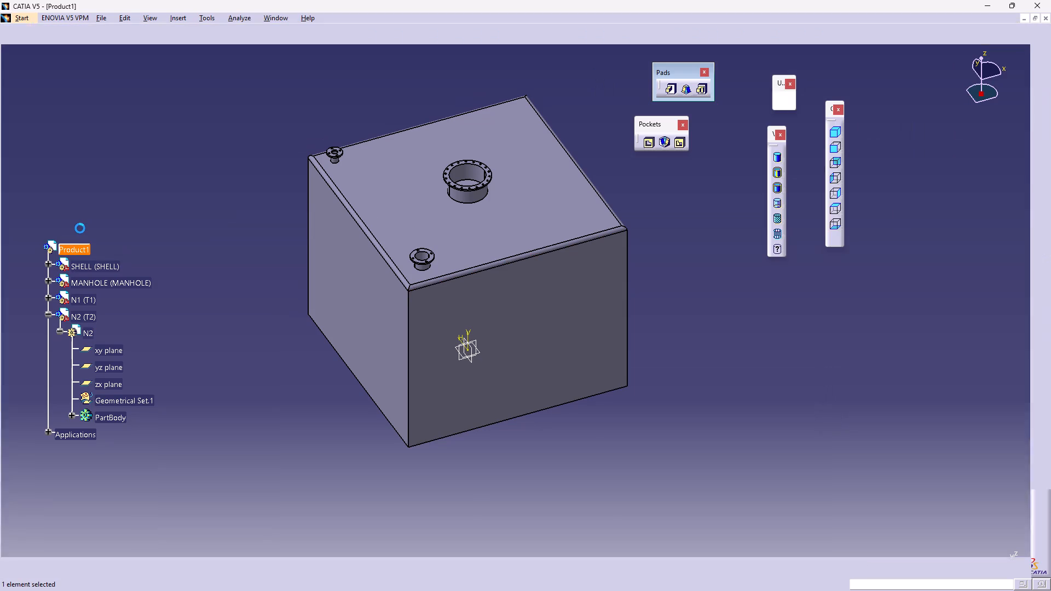
click(685, 38)
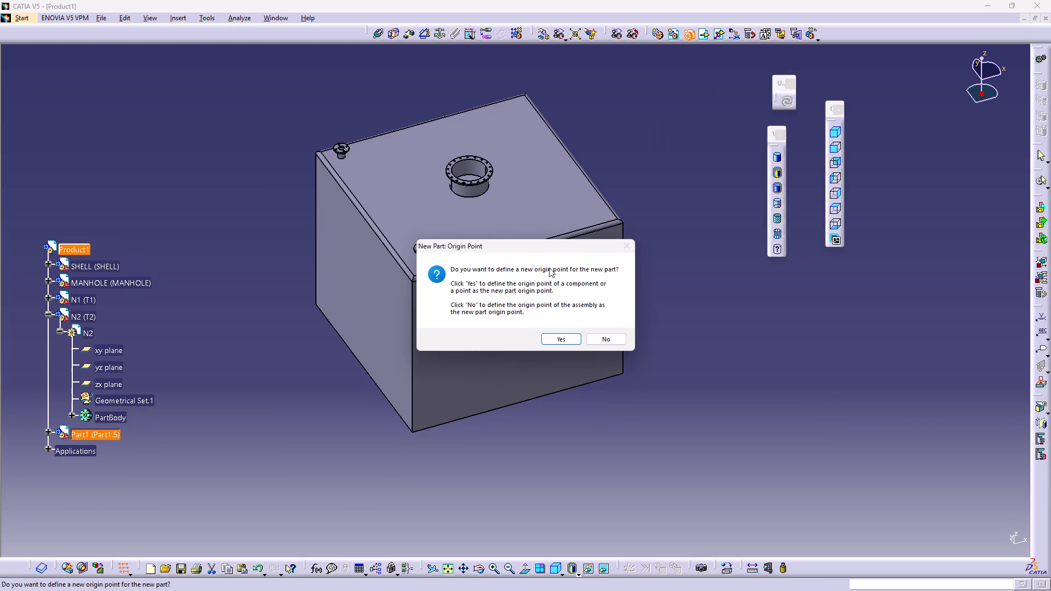
click(563, 338)
Set the new part's part number to N3 and its instance name to T3.
key(alt+Return)
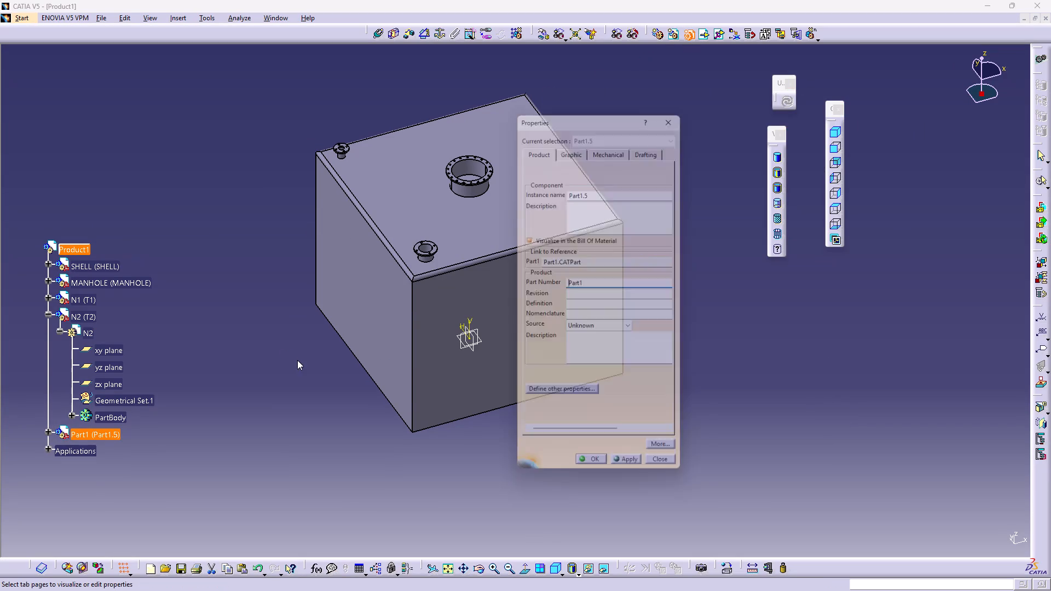
drag(592, 280, 528, 277)
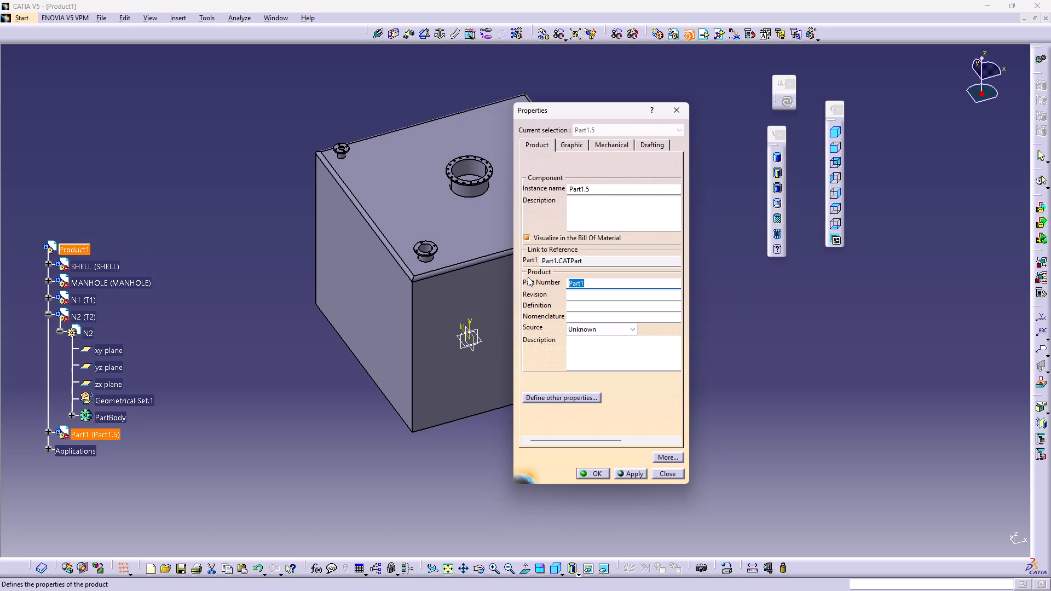
text(N3)
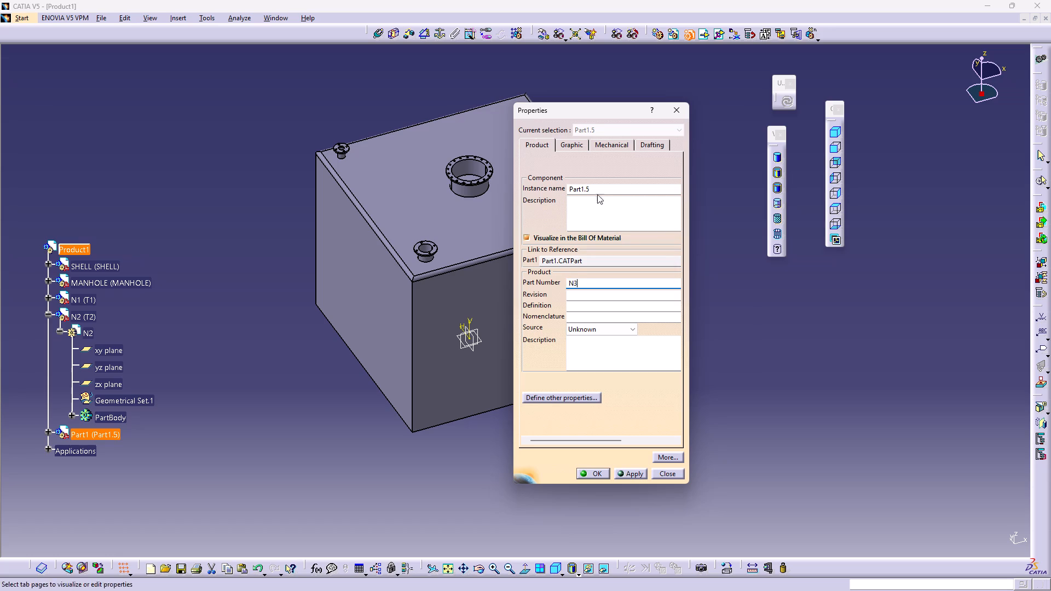
drag(593, 190, 551, 182)
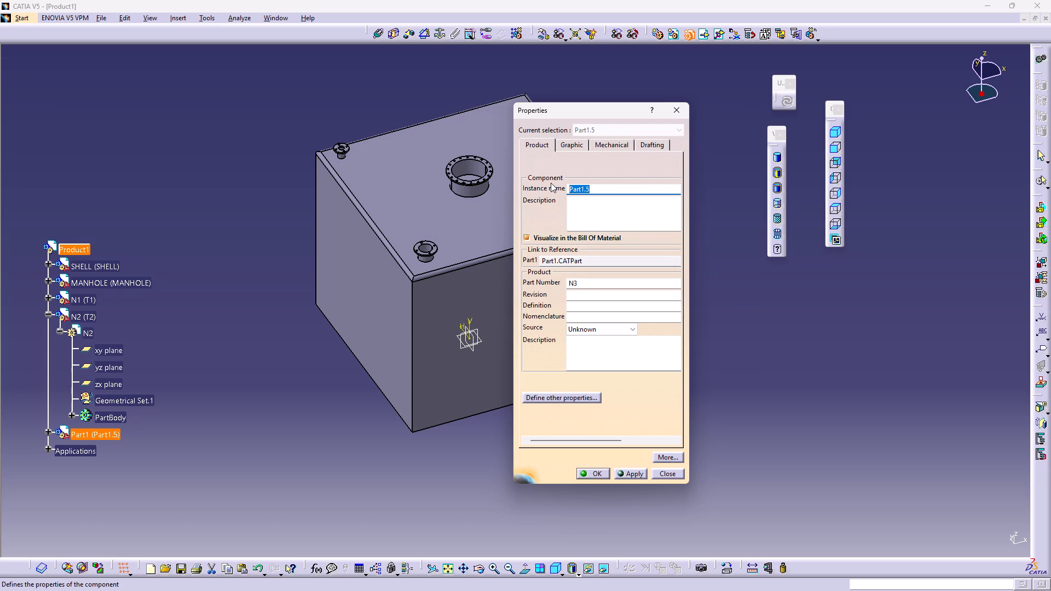
text(T3)
key(Return)
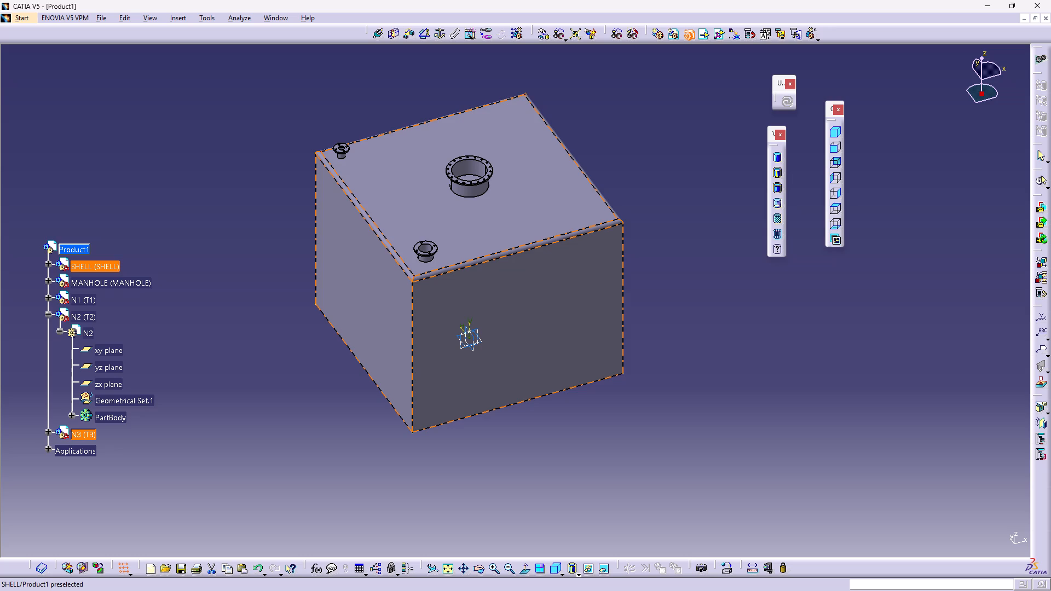
Collapse the N2 branch, expand N3 (T3) and activate the N3 part for editing.
click(59, 330)
click(49, 311)
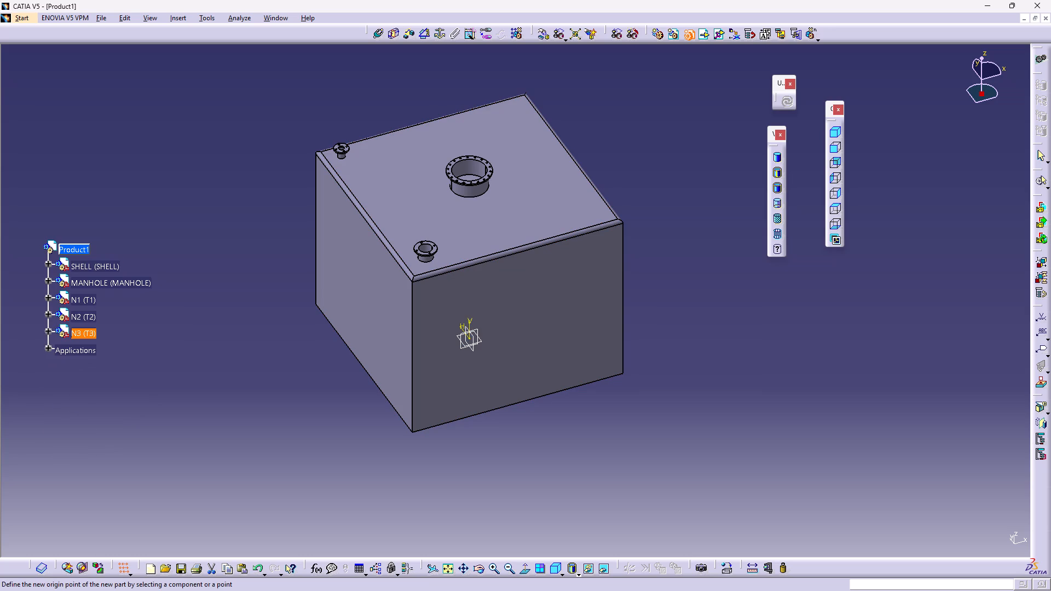
click(49, 332)
double_click(90, 347)
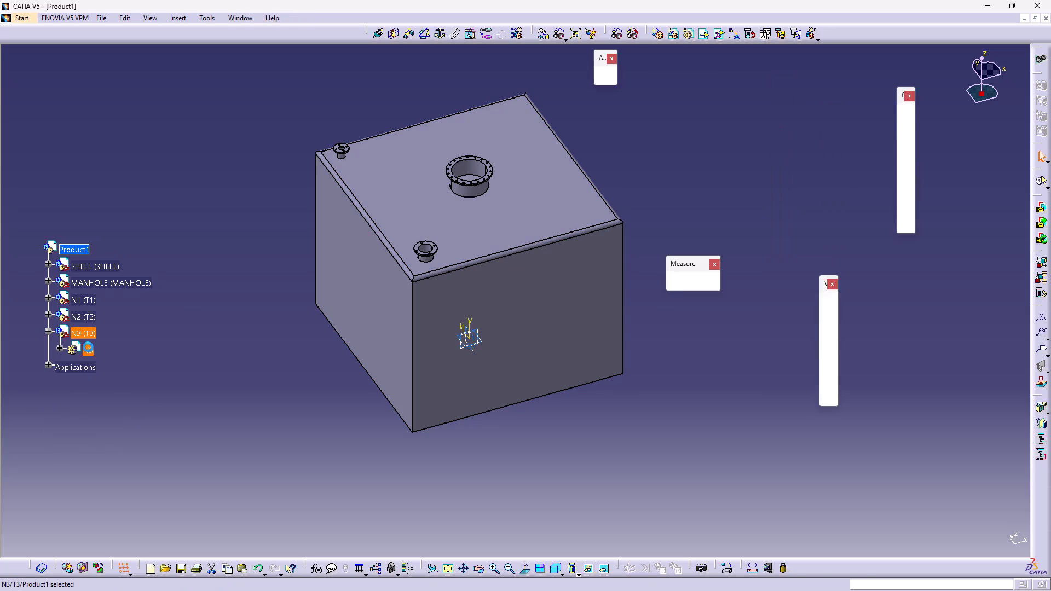
Open a sketch for N3 on the shell's flat top face.
middle_drag(455, 297, 293, 439)
right_drag(443, 320, 293, 438)
click(587, 420)
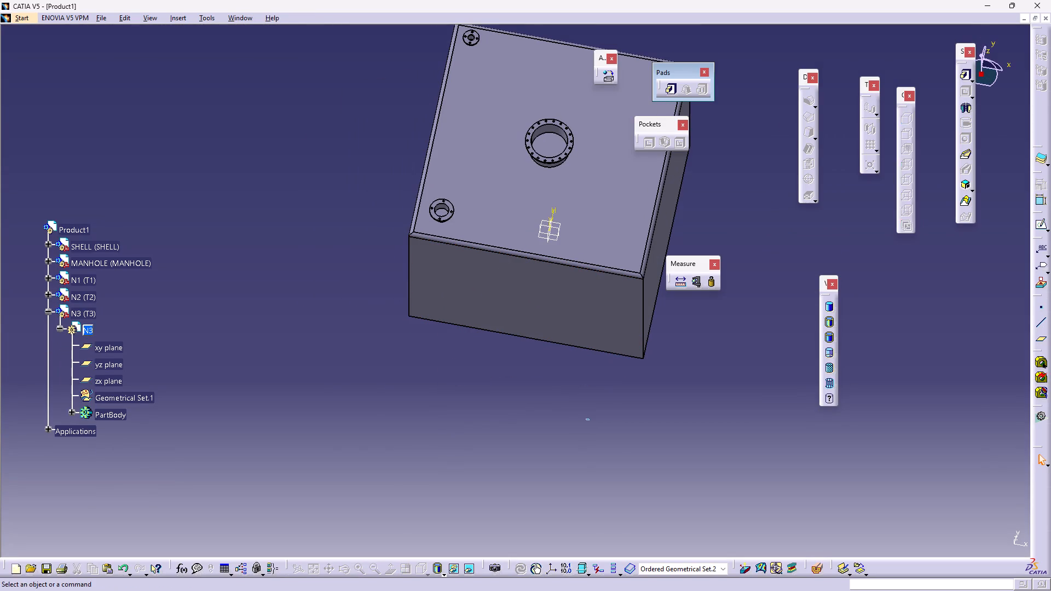
click(1040, 223)
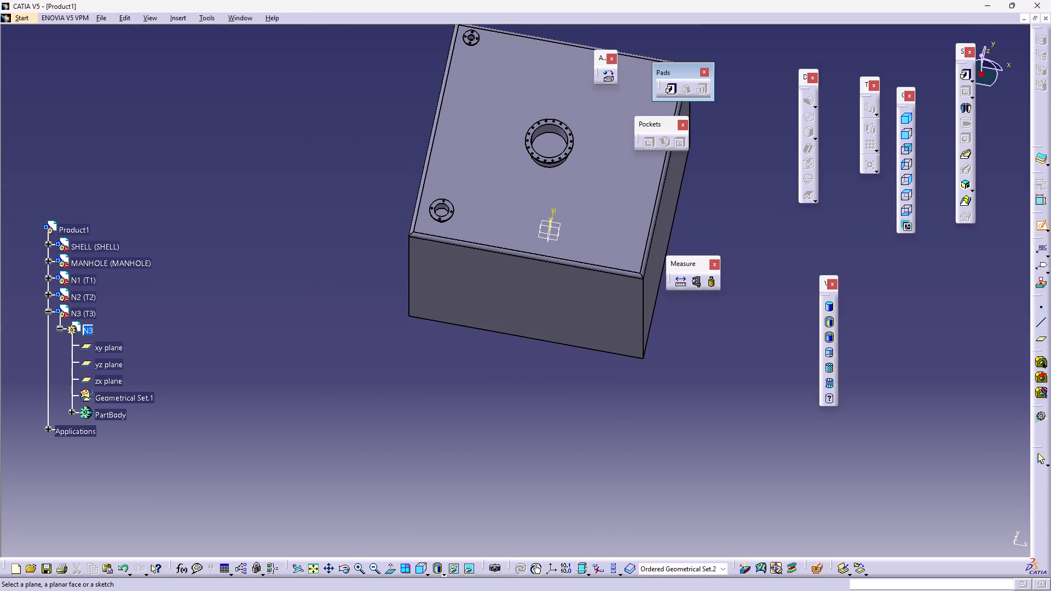
click(634, 237)
Sketch a circle near the top face's corner diagonally opposite N1 and constrain its diameter to 150 mm.
middle_drag(594, 177, 525, 235)
right_click(513, 309)
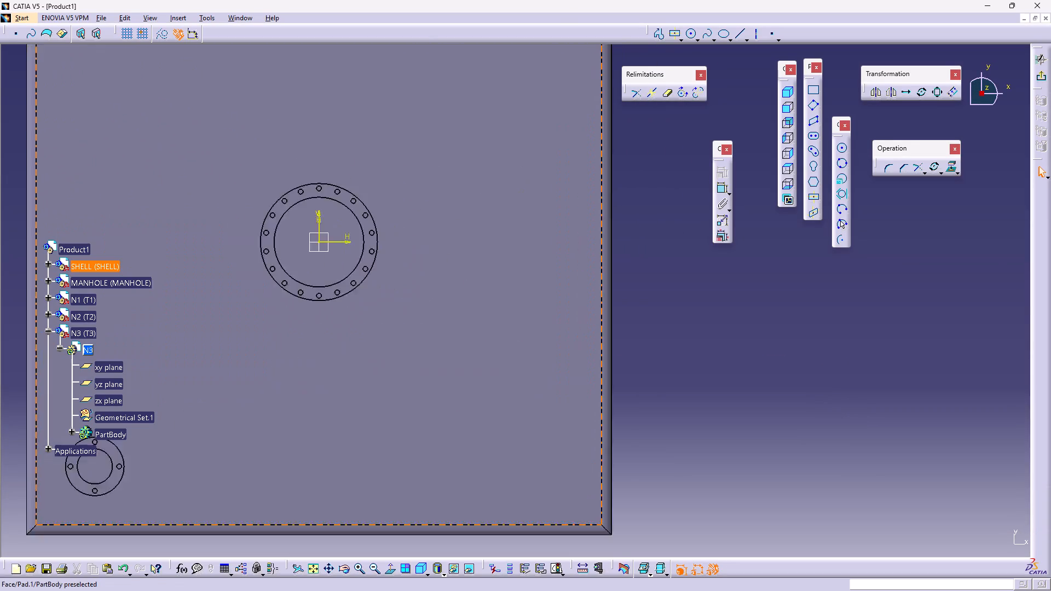
middle_drag(525, 235, 525, 227)
middle_drag(510, 275, 556, 199)
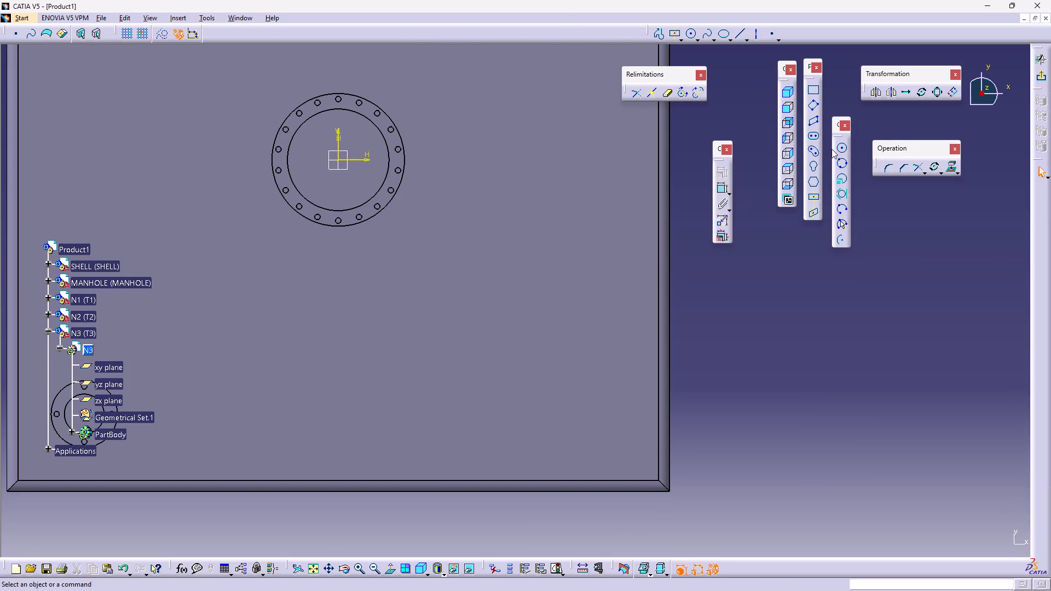
click(839, 148)
click(573, 379)
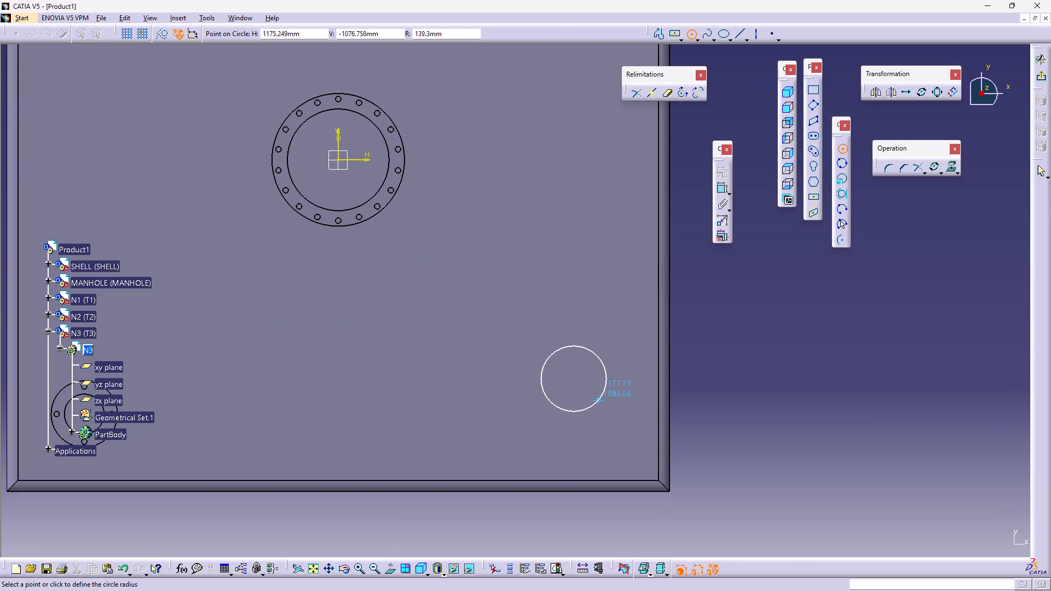
click(600, 401)
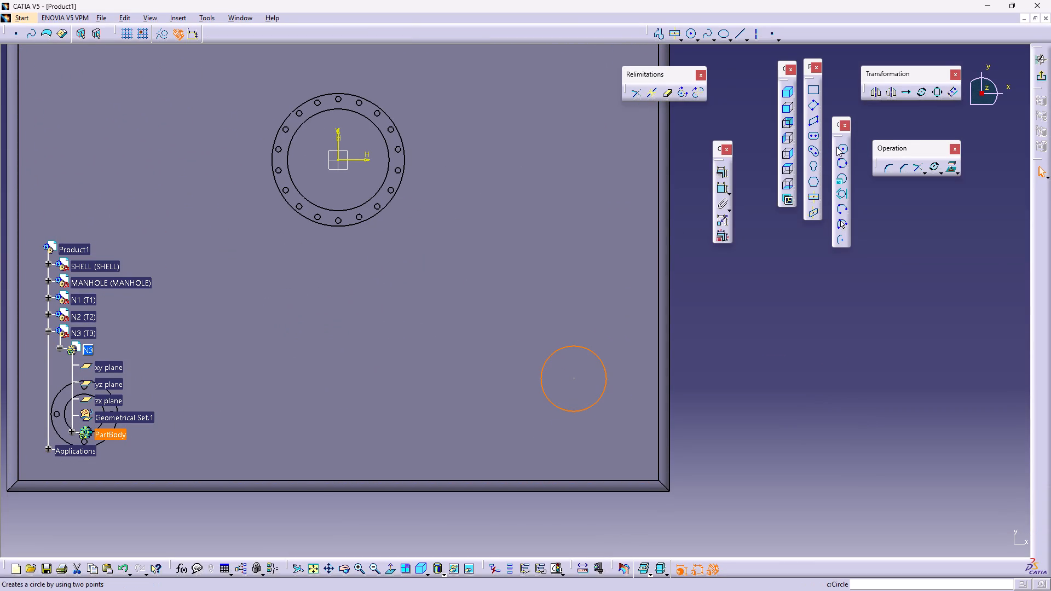
double_click(720, 190)
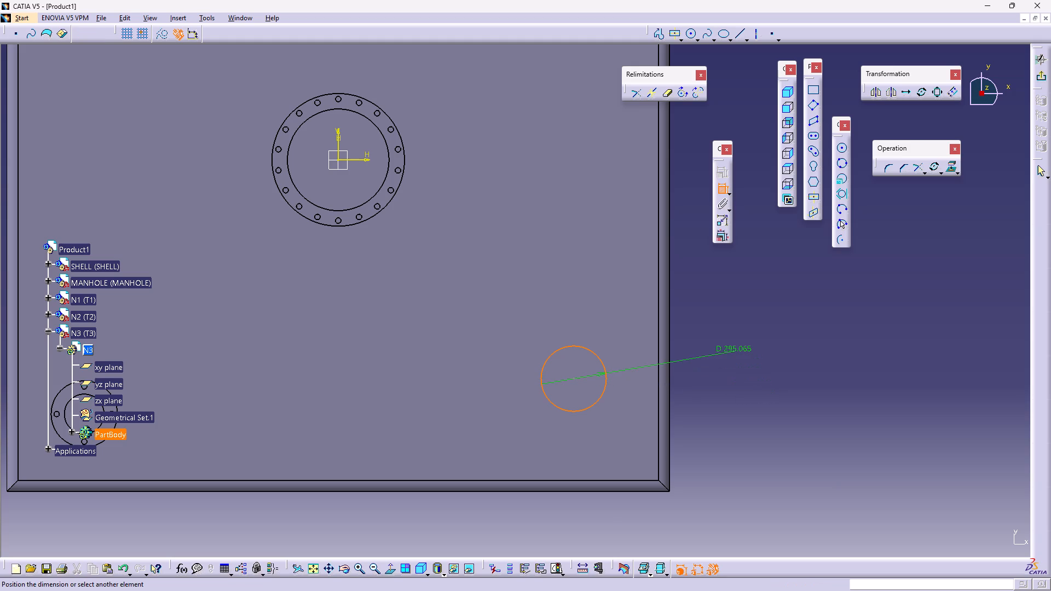
click(731, 351)
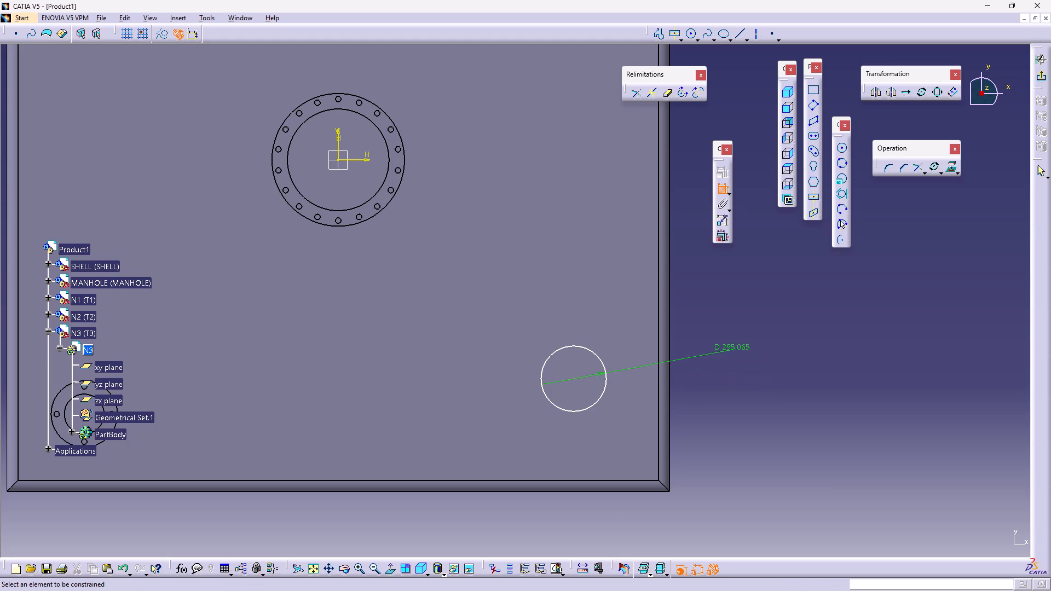
double_click(732, 350)
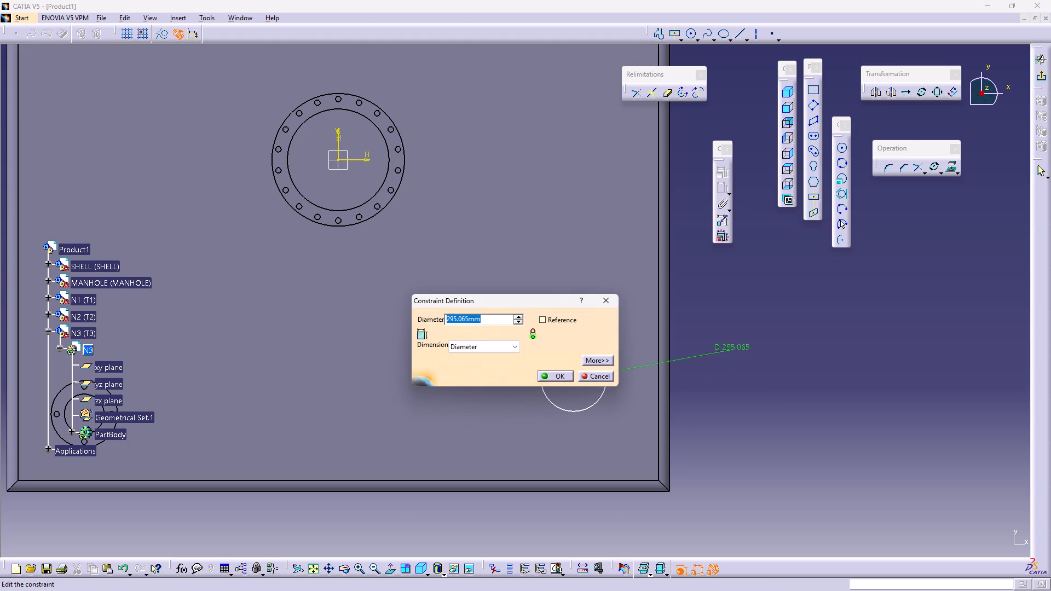
text(150)
key(Return)
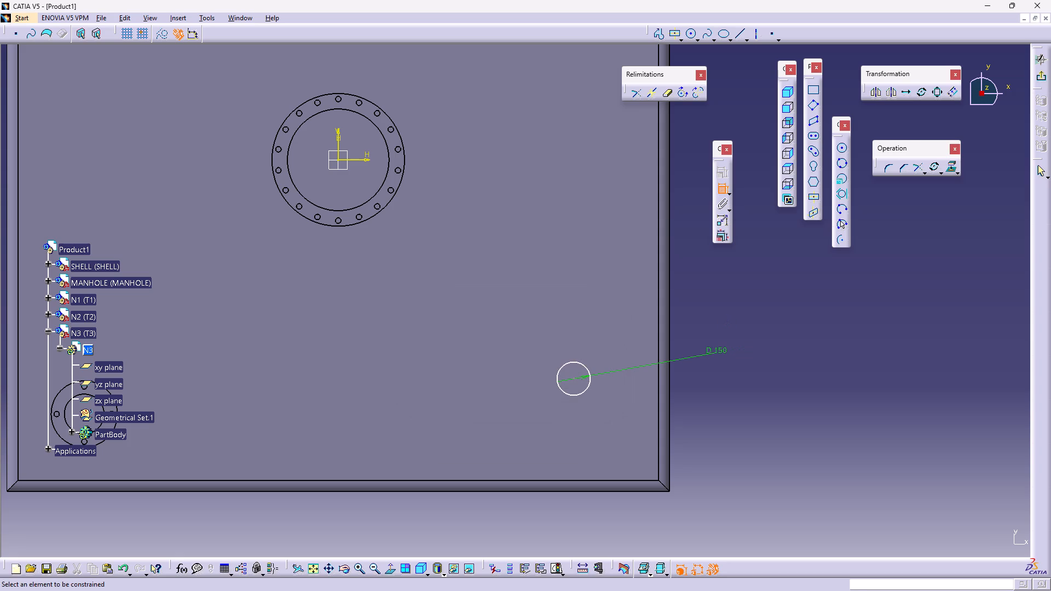
Sketch a second circle concentric with the 150 mm one and constrain its diameter to 200 mm.
click(841, 147)
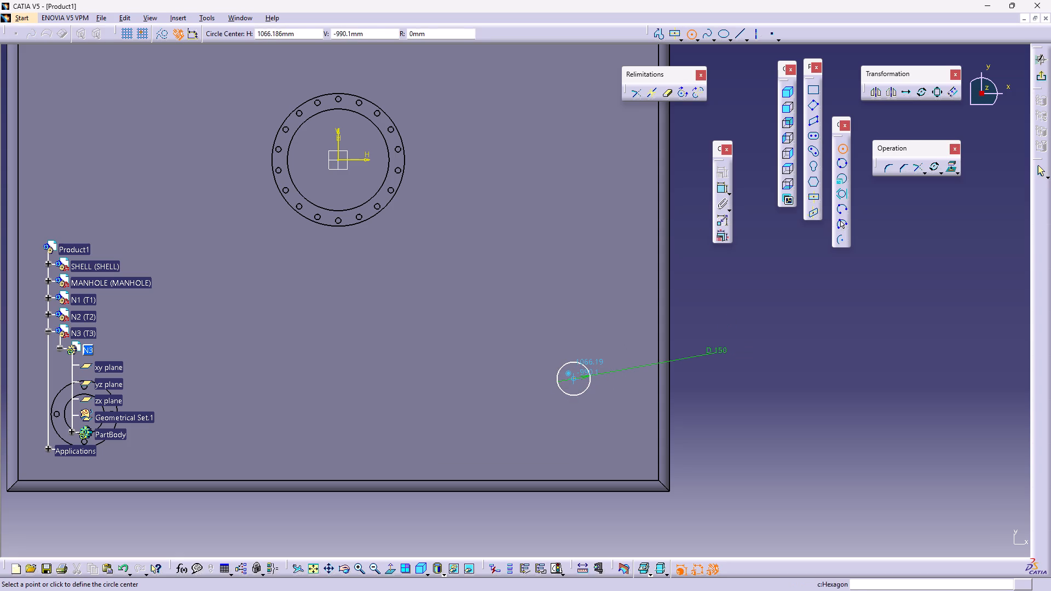
click(575, 379)
click(598, 374)
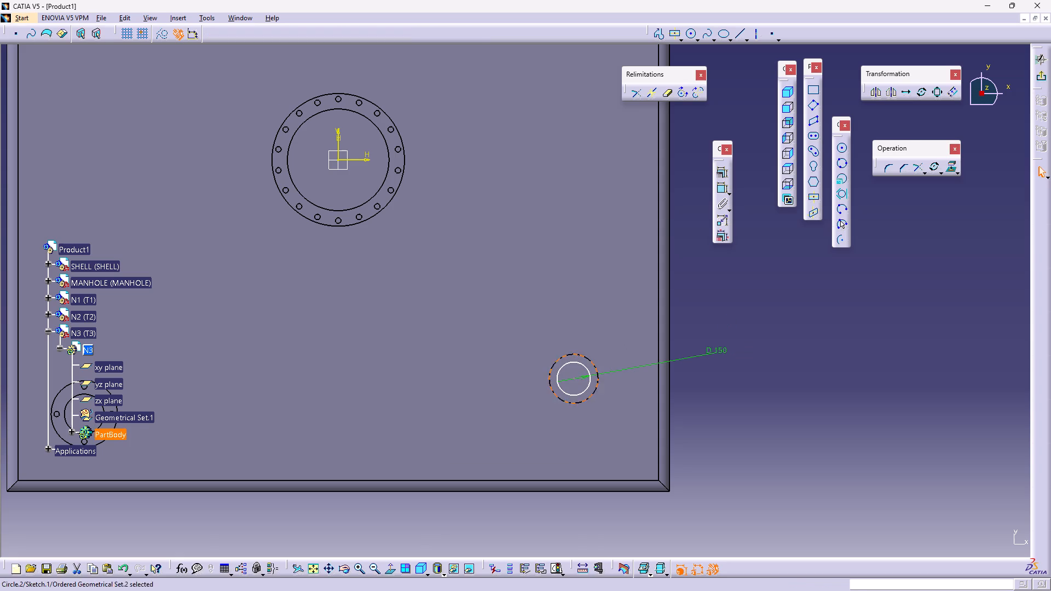
click(724, 190)
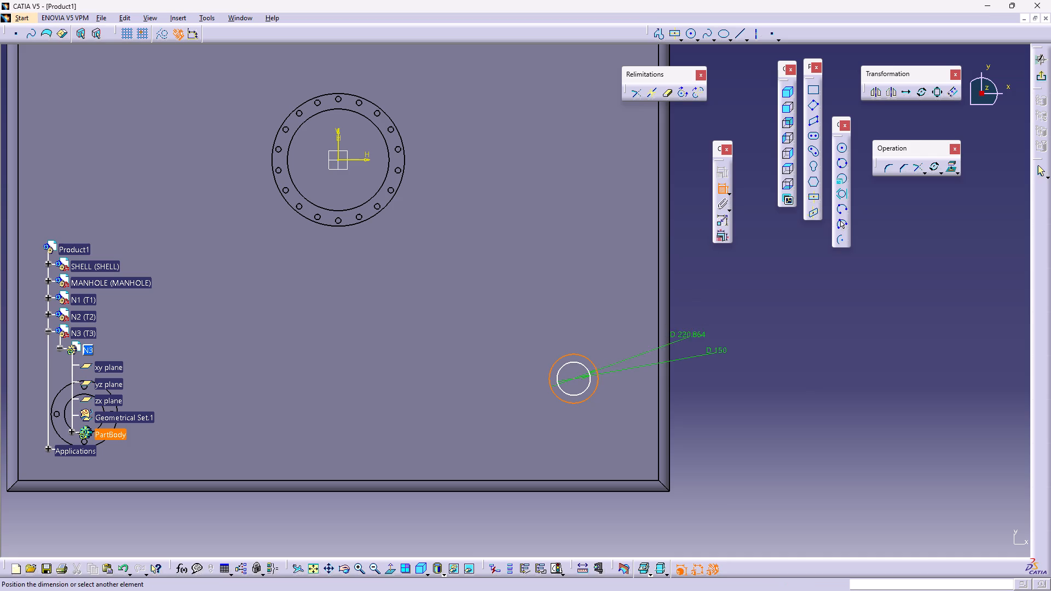
click(692, 324)
double_click(693, 324)
text(200)
key(Return)
Activate the N1 nozzle's part and examine its flange pad definition for reference, closing it without changes.
middle_drag(527, 344, 671, 343)
right_click(669, 338)
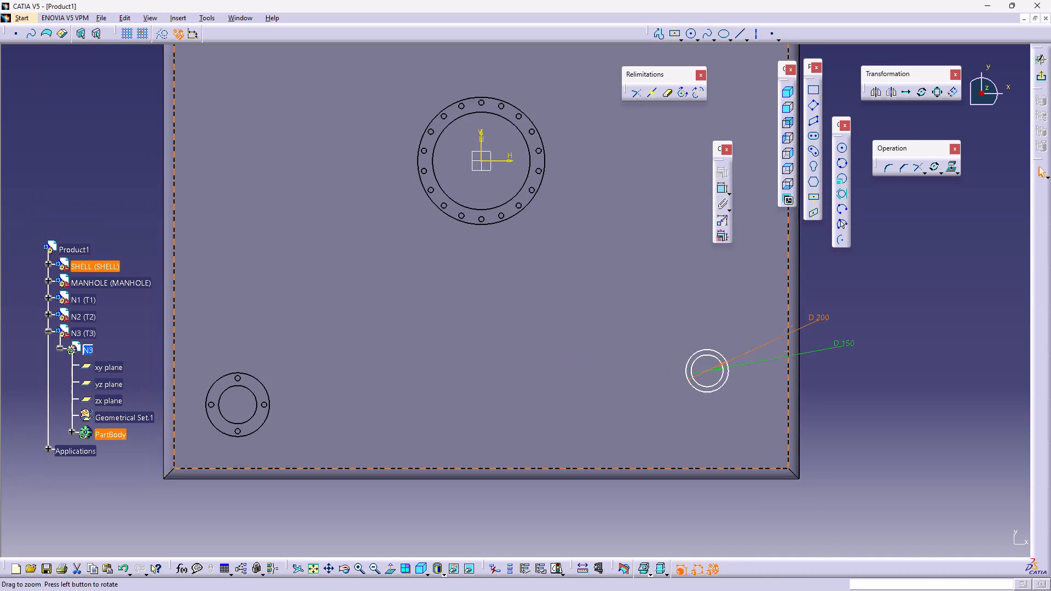
middle_drag(671, 343, 689, 392)
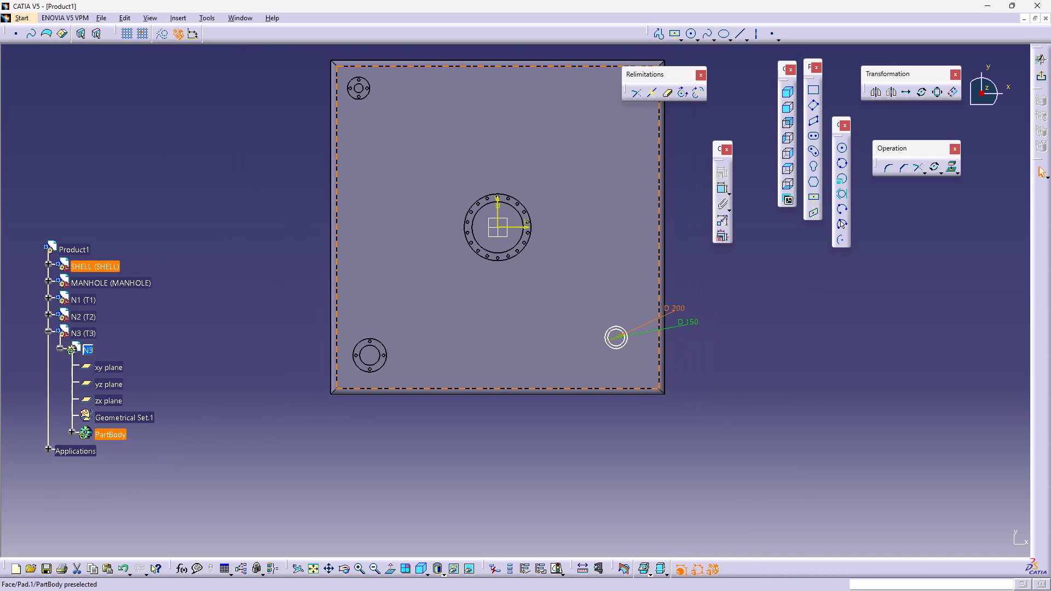
middle_drag(689, 392, 701, 288)
middle_drag(819, 397, 578, 329)
middle_drag(667, 443, 594, 372)
right_click(594, 372)
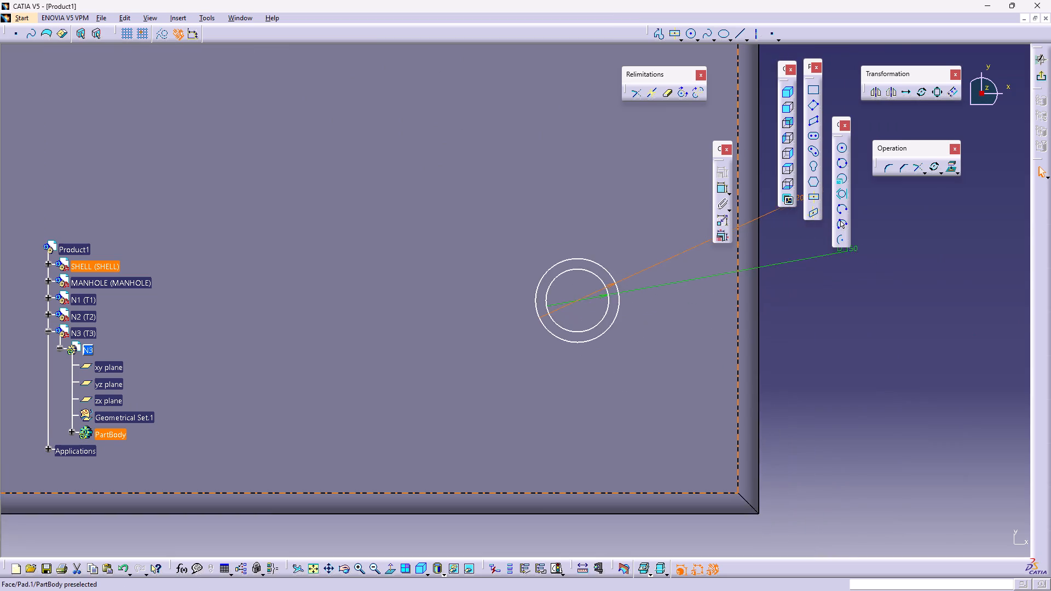
middle_drag(594, 372, 597, 346)
middle_drag(410, 389, 836, 389)
right_click(826, 315)
middle_drag(552, 215, 628, 373)
middle_drag(453, 241, 516, 441)
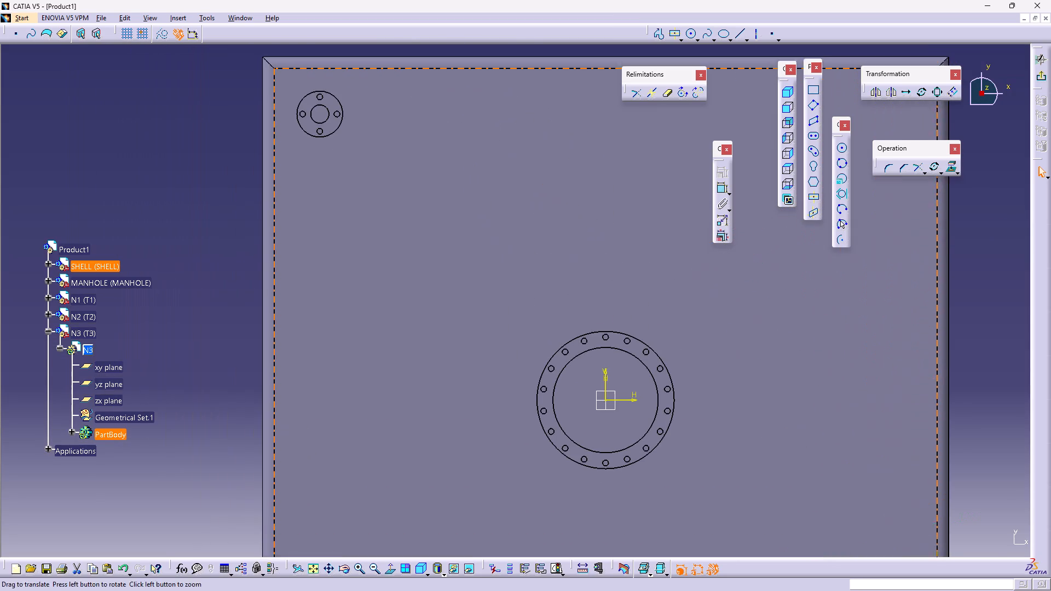
middle_drag(516, 441, 518, 449)
scroll(466, 274, up, 1)
middle_drag(465, 287, 482, 367)
double_click(350, 213)
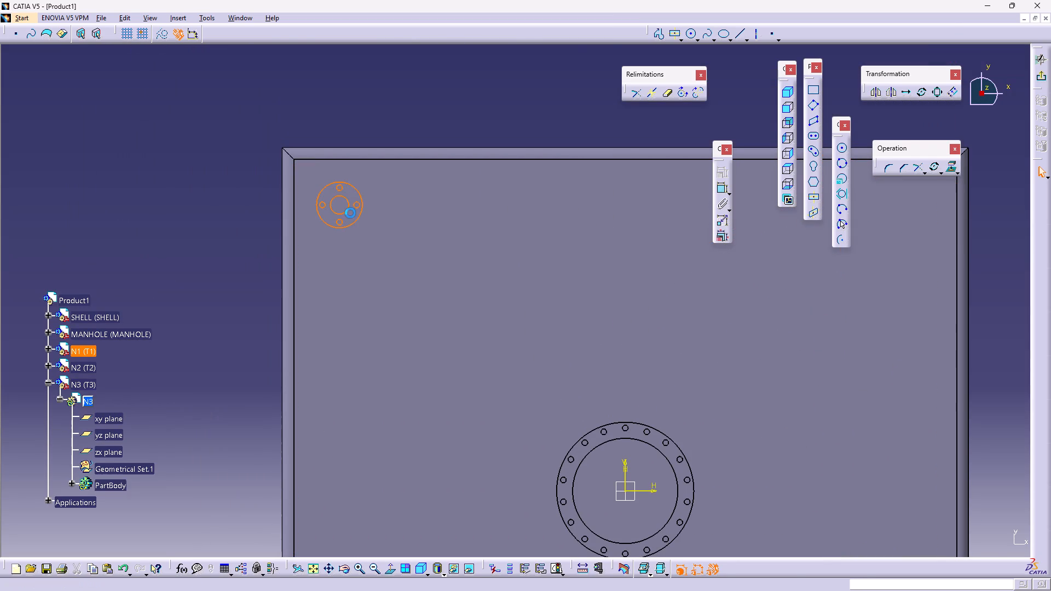
middle_drag(373, 173, 408, 184)
right_drag(372, 176, 392, 245)
right_click(392, 245)
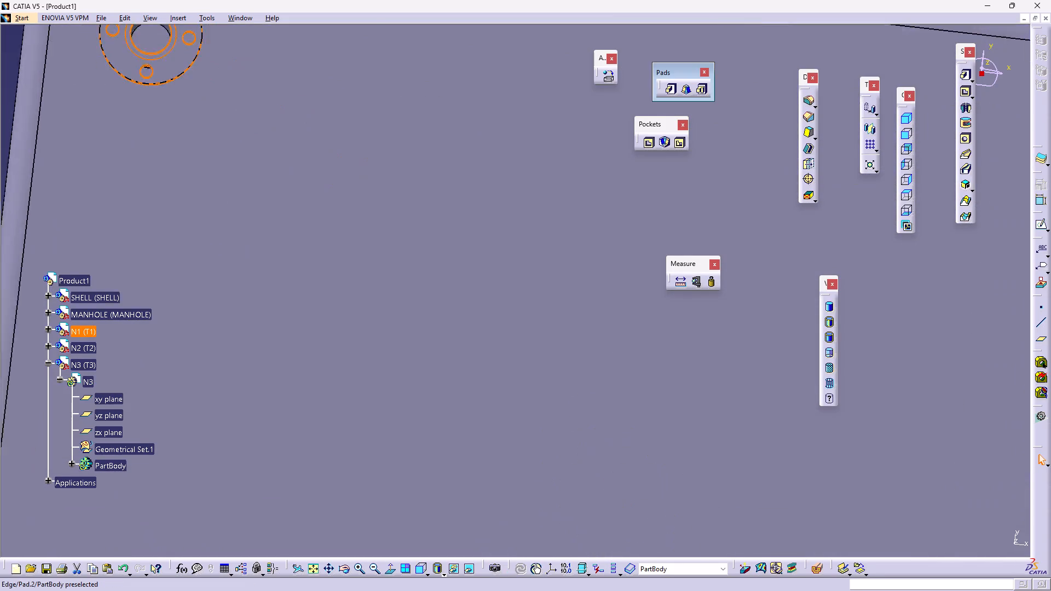
middle_drag(408, 184, 410, 179)
middle_drag(391, 200, 561, 356)
double_click(319, 206)
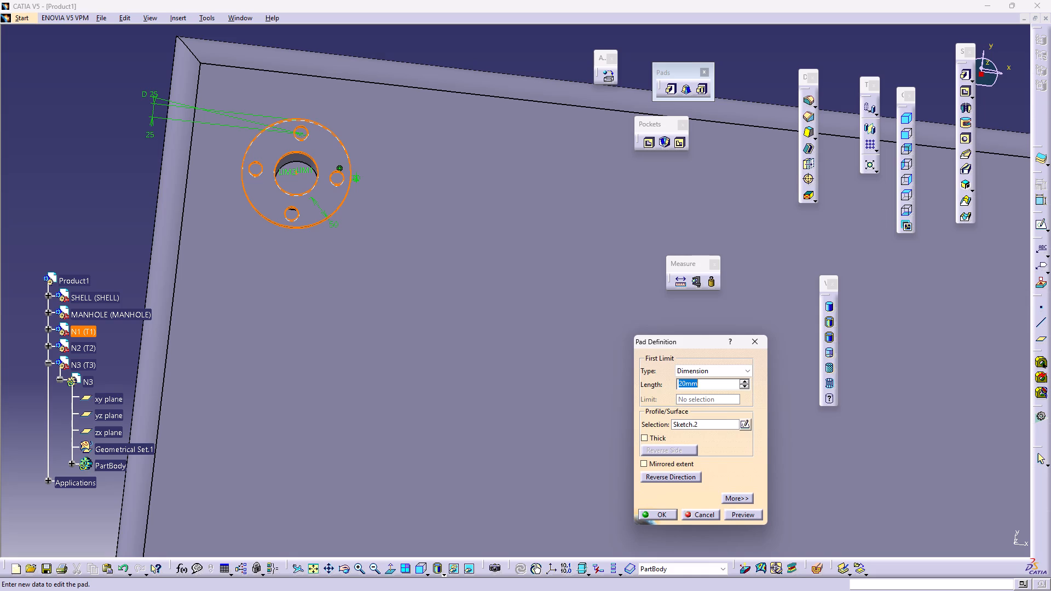
key(Escape)
key(Escape)
key(Escape)
key(Escape)
middle_drag(561, 428, 207, 165)
middle_drag(754, 565, 292, 175)
middle_click(291, 172)
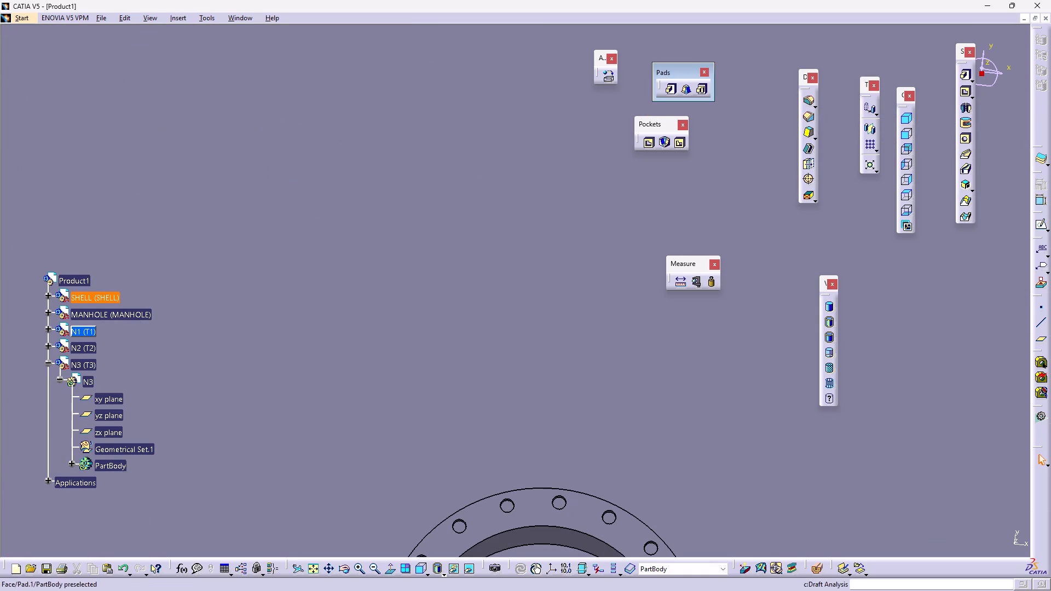
middle_drag(739, 559, 446, 363)
right_click(328, 188)
middle_drag(480, 351, 444, 373)
right_click(307, 242)
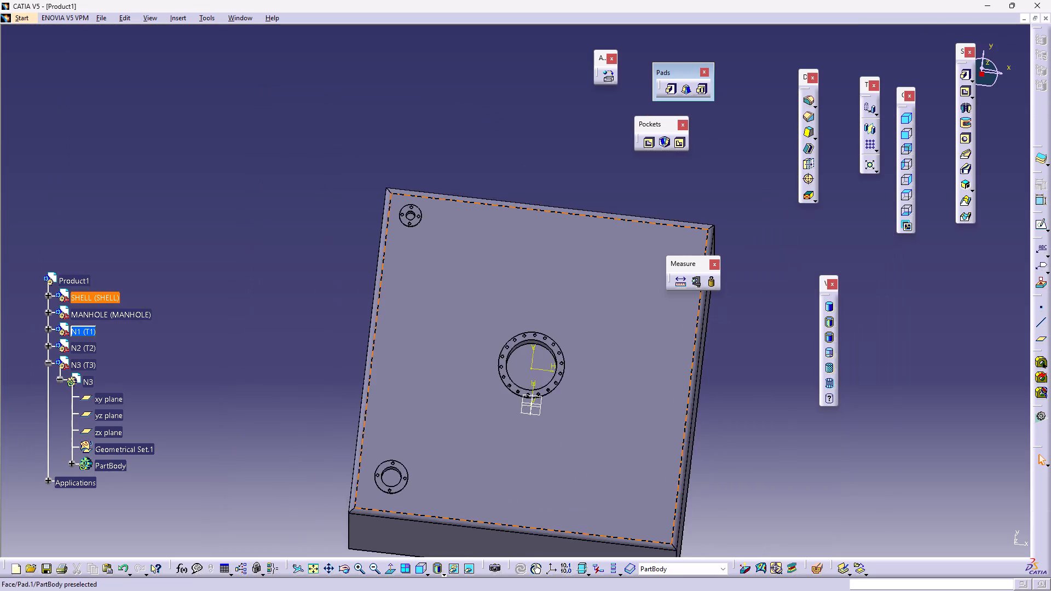
middle_drag(515, 391, 373, 210)
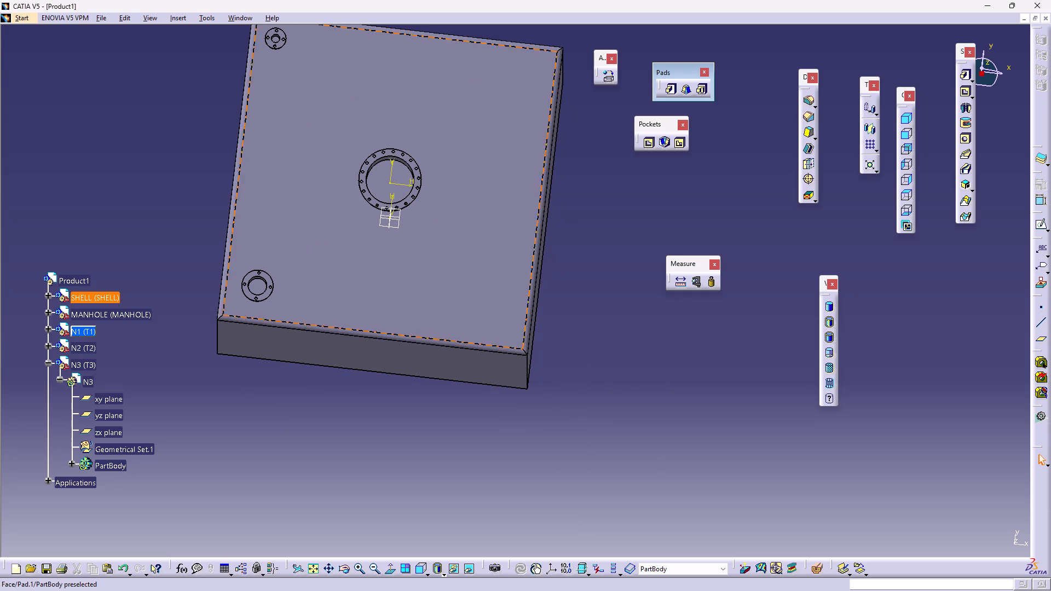
Activate the N3 part and reopen the sketch with its two concentric circles for editing.
double_click(107, 462)
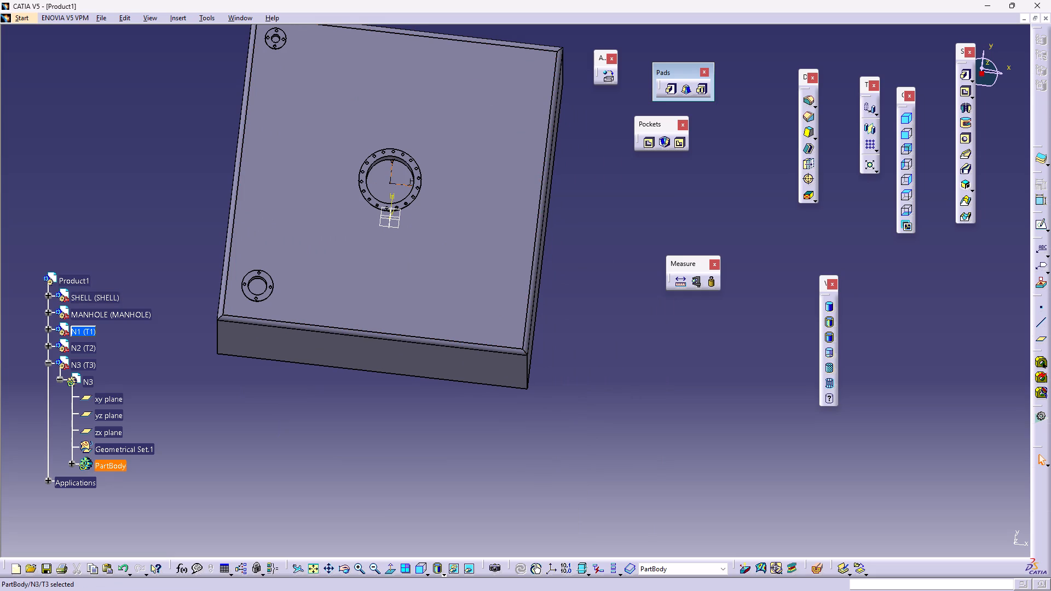
double_click(114, 463)
triple_click(116, 463)
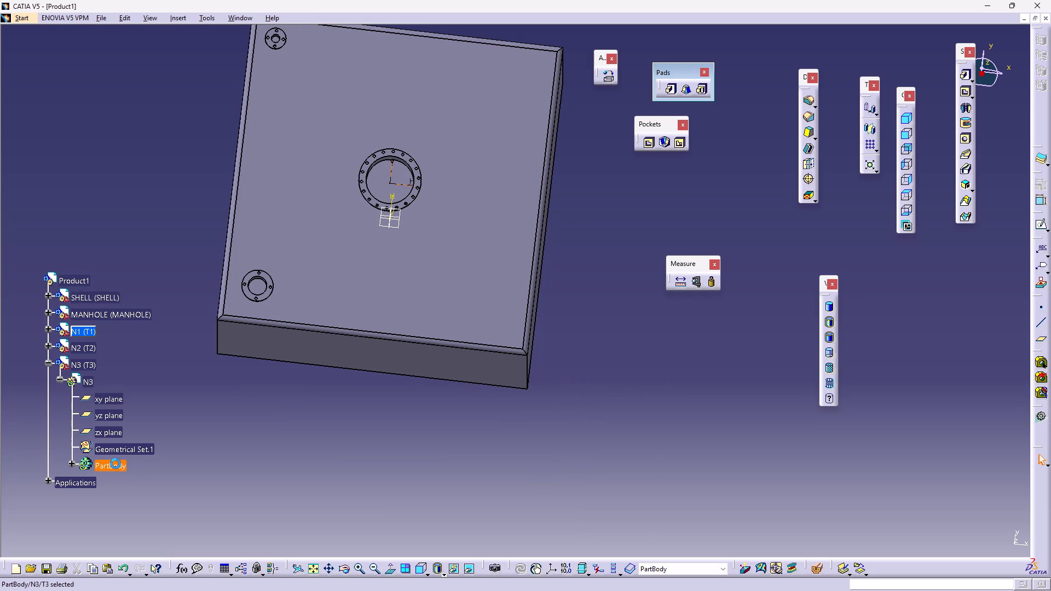
double_click(116, 463)
click(403, 425)
middle_drag(420, 399, 421, 387)
right_click(420, 399)
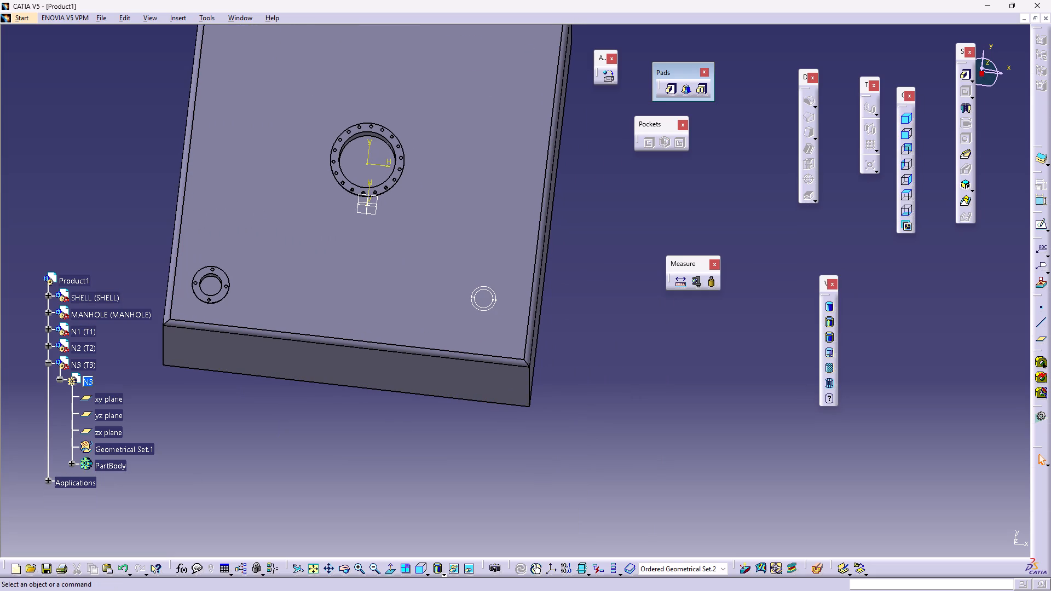
click(392, 569)
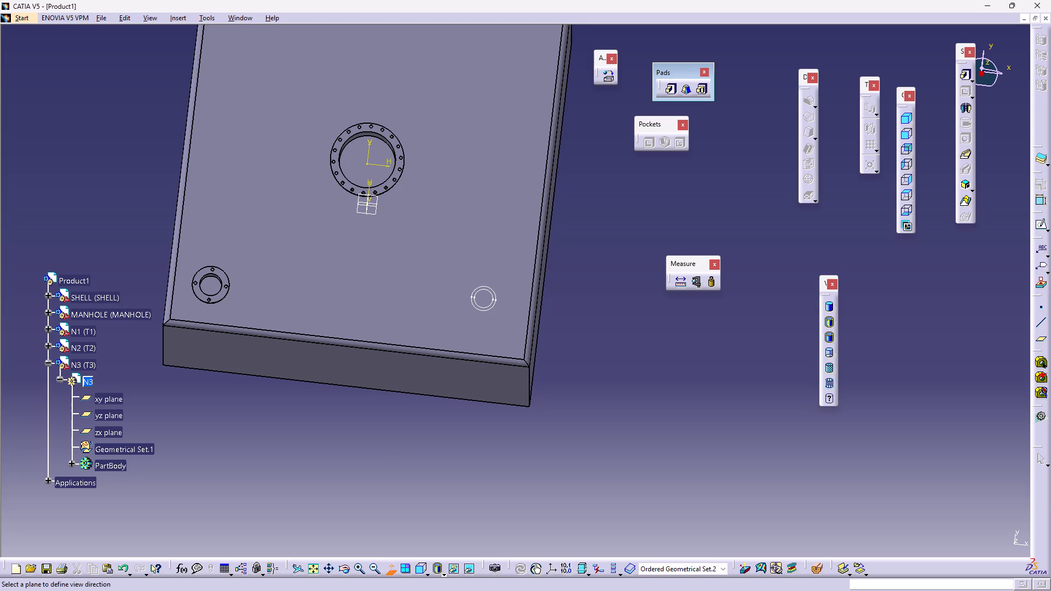
click(443, 501)
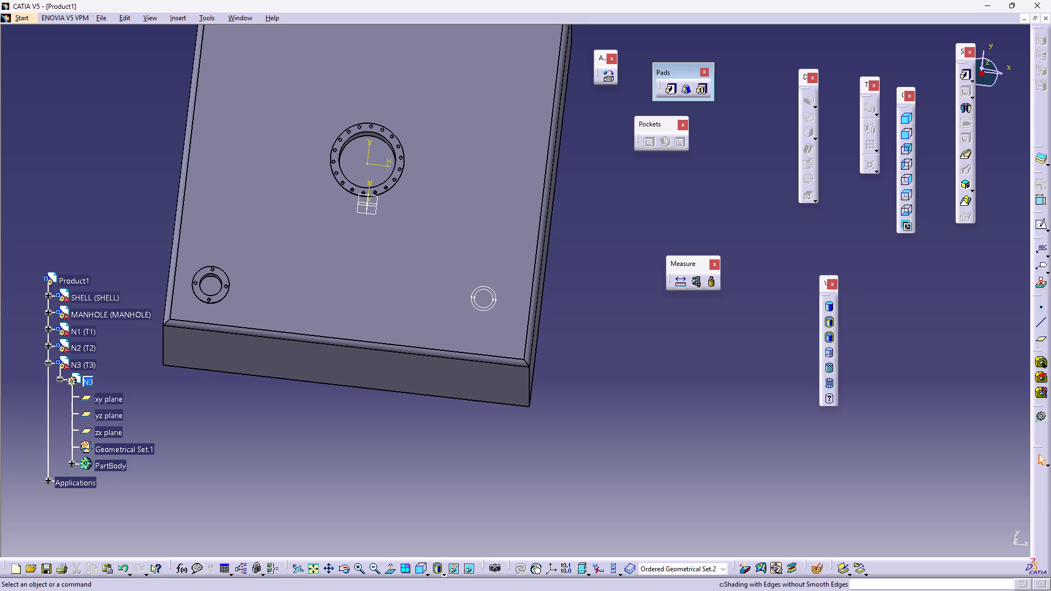
click(74, 464)
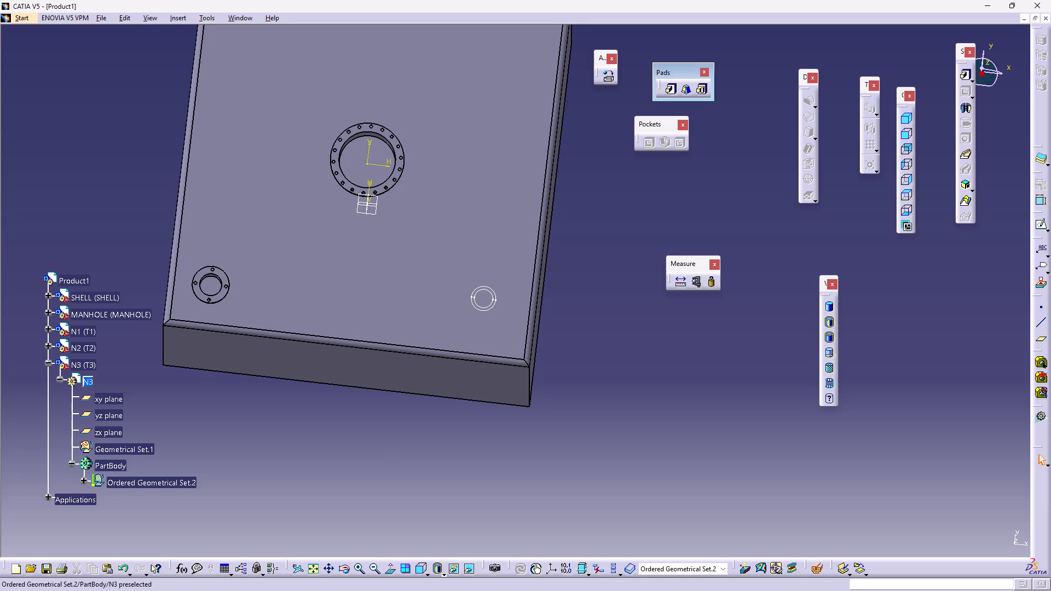
click(82, 484)
click(83, 481)
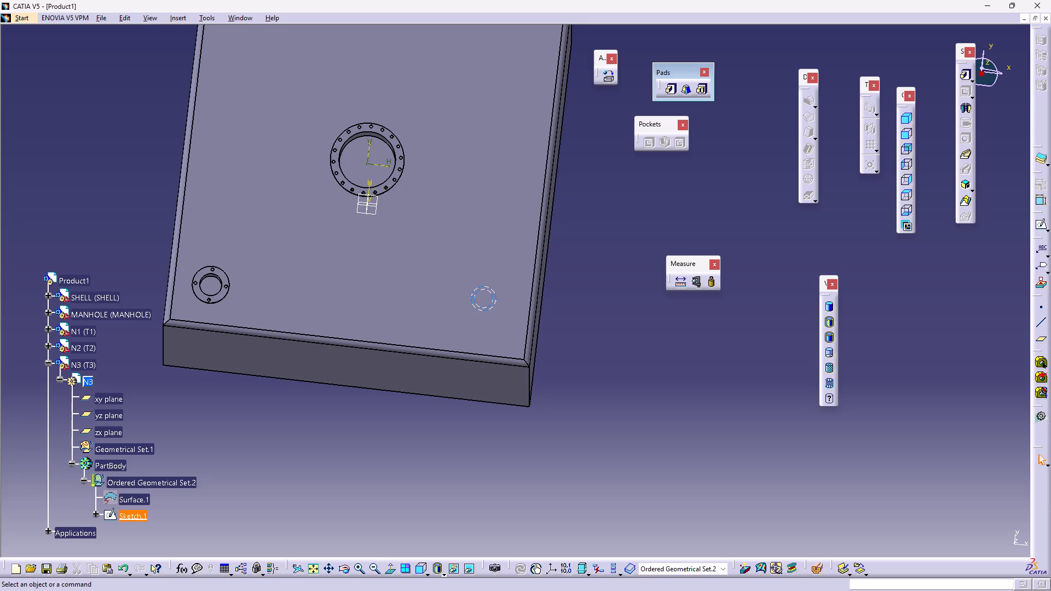
double_click(132, 517)
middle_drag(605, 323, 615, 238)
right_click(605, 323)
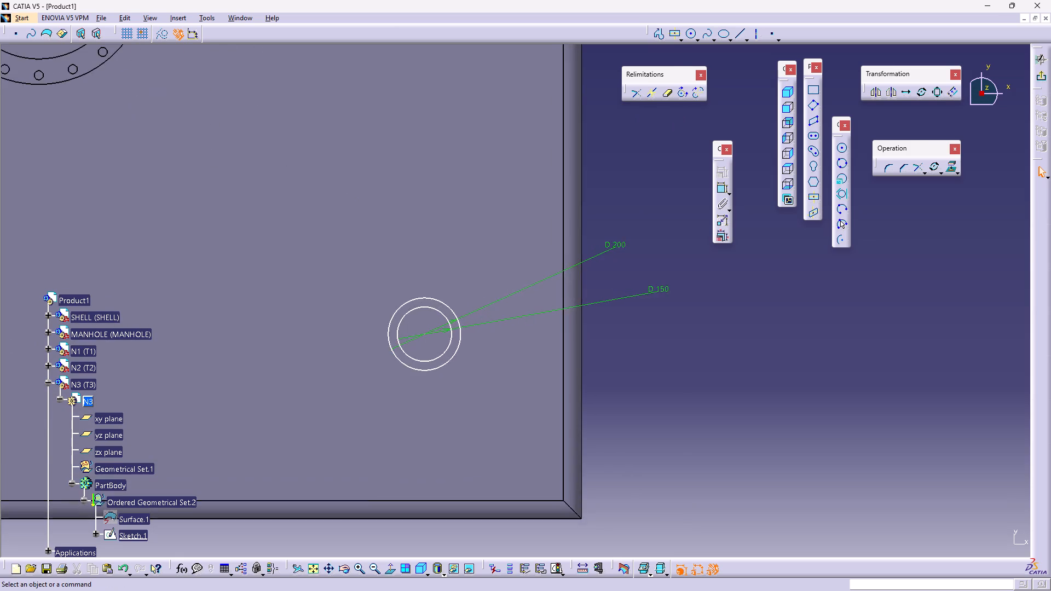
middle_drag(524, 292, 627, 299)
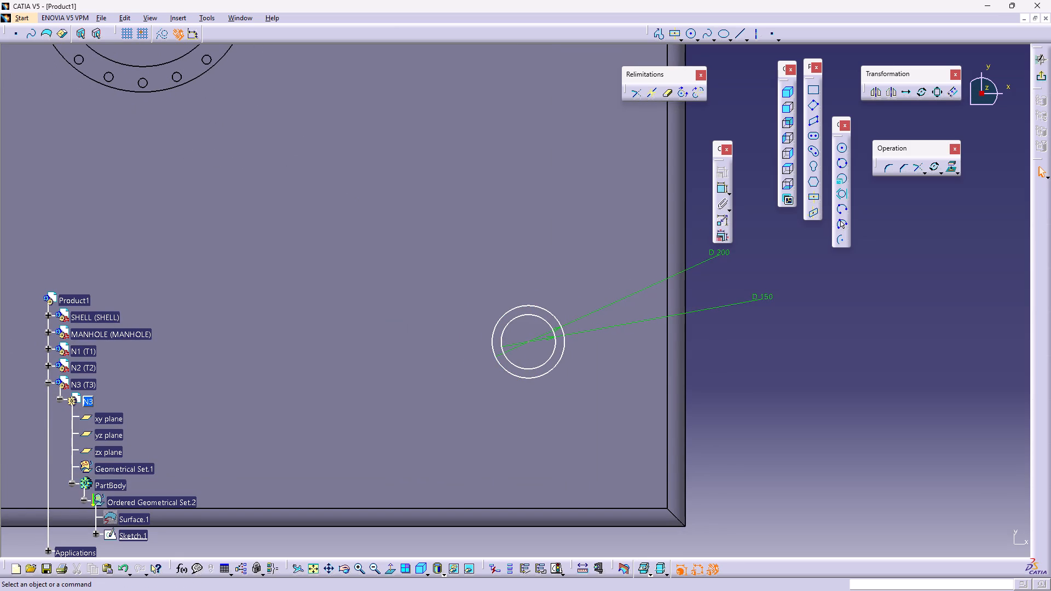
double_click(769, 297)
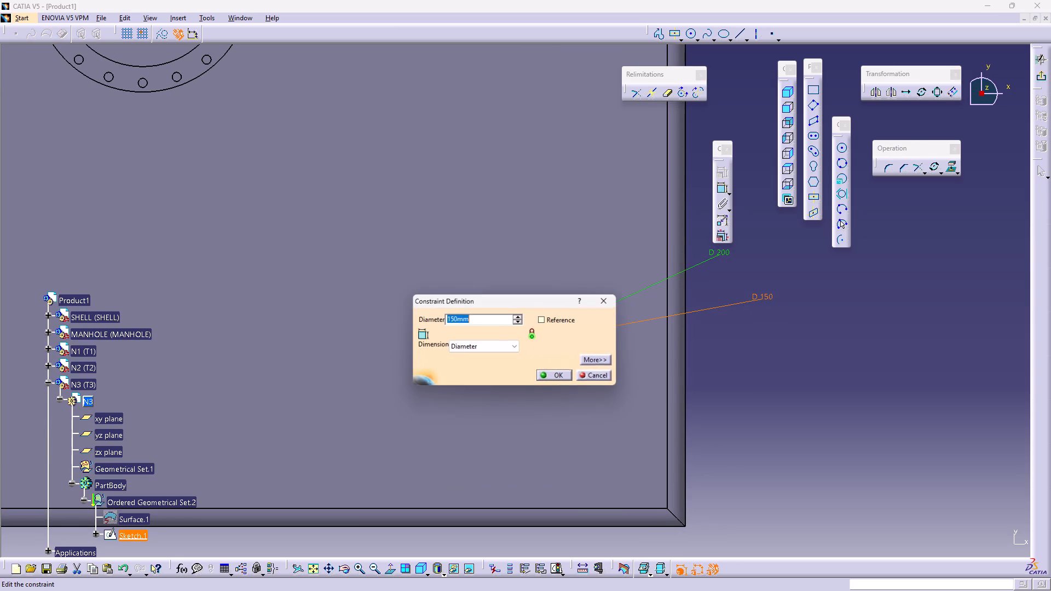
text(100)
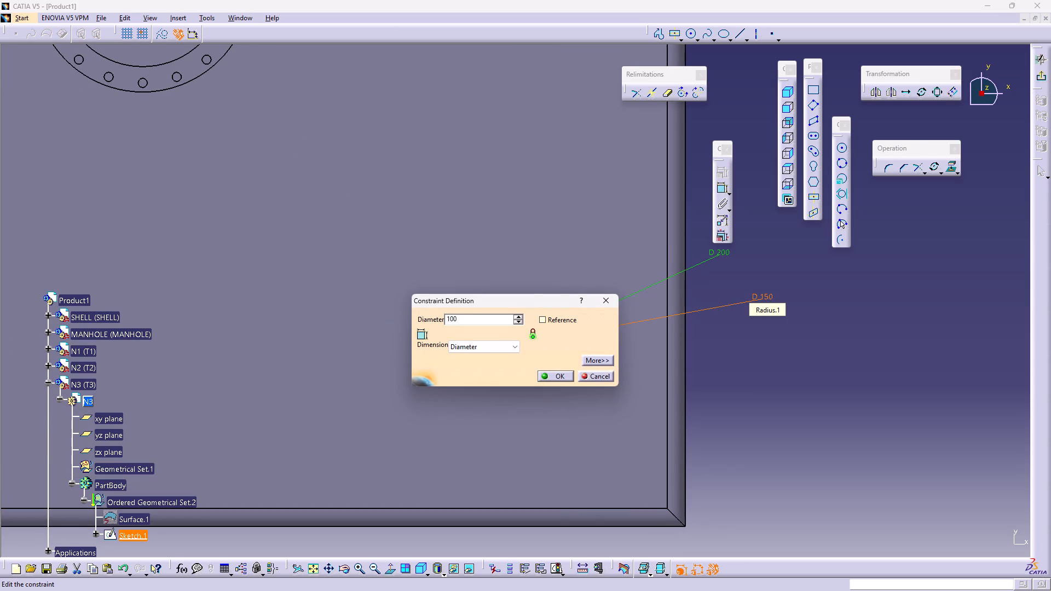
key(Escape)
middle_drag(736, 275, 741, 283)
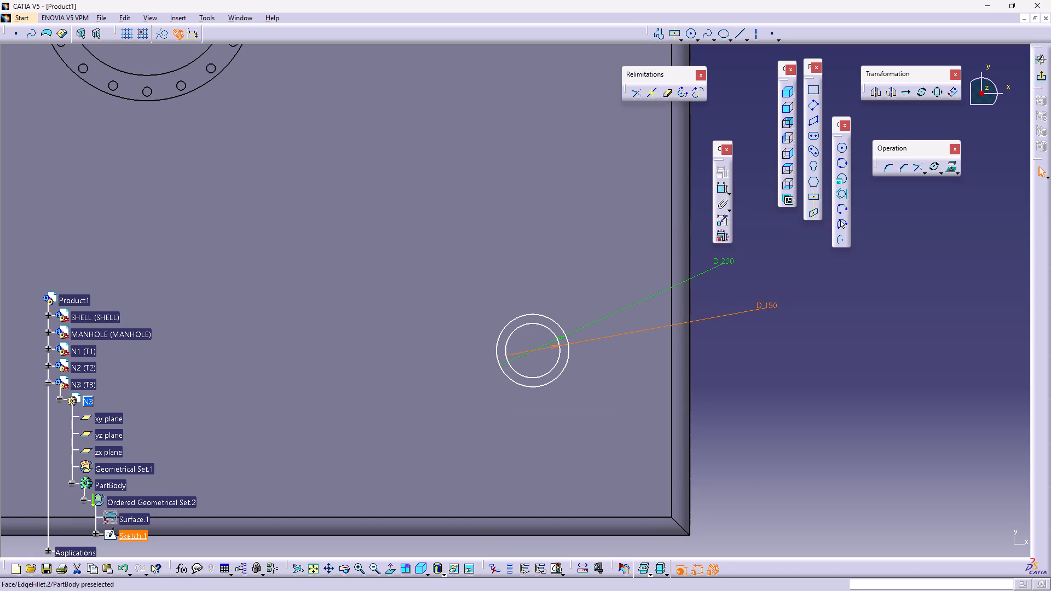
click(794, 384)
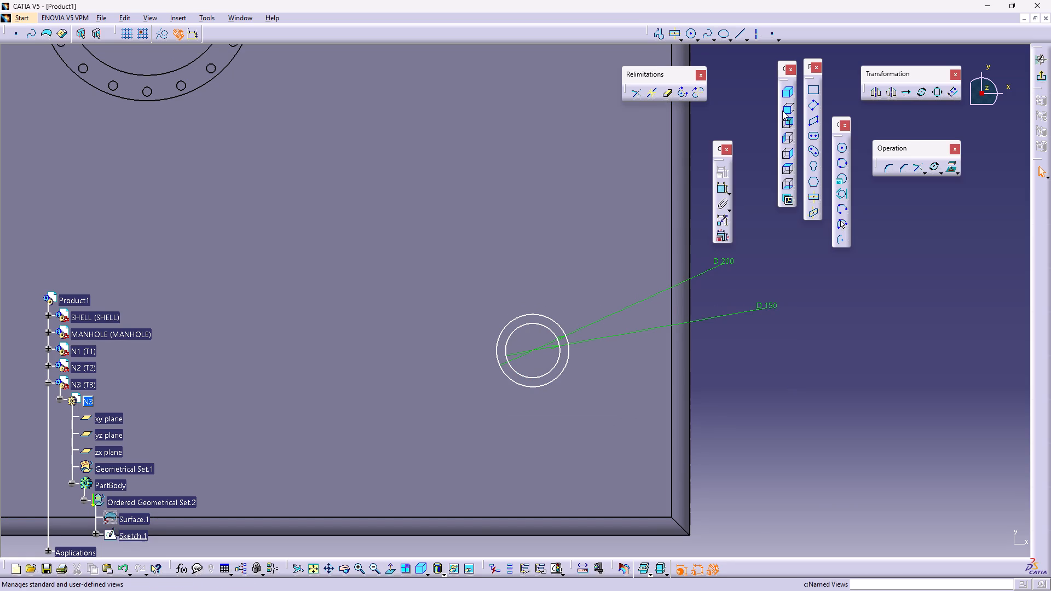
Constrain the circles' centre 250 mm from the nearest shell edge running parallel to the X axis.
double_click(721, 188)
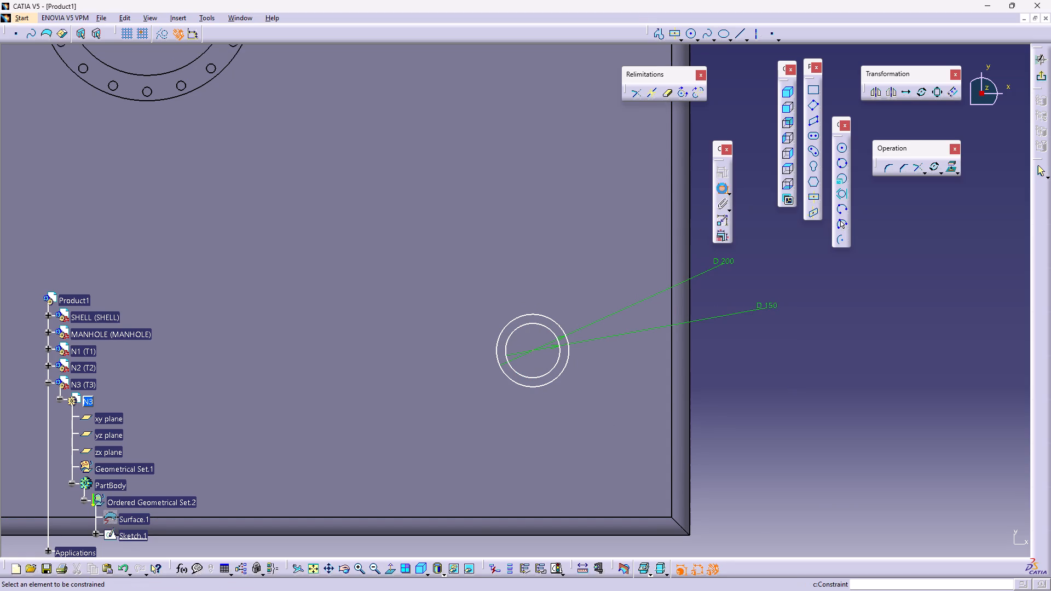
click(532, 535)
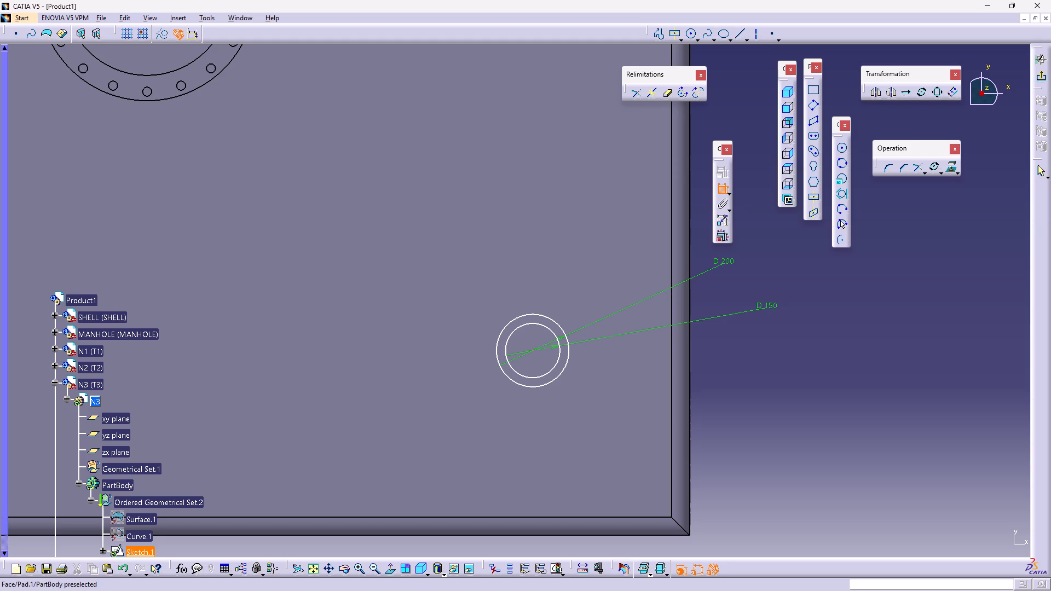
click(532, 354)
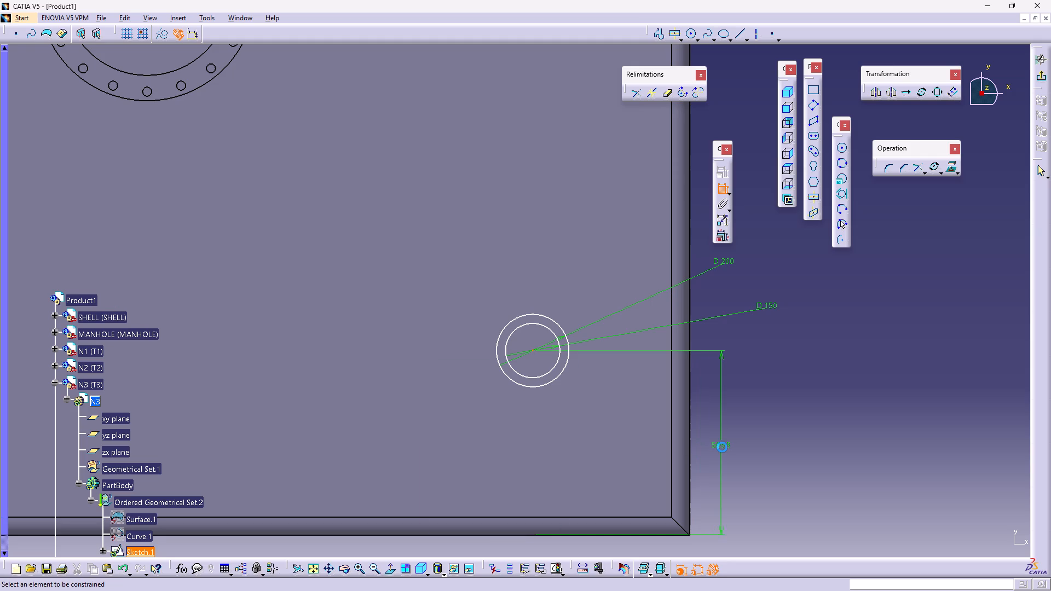
click(722, 447)
double_click(724, 447)
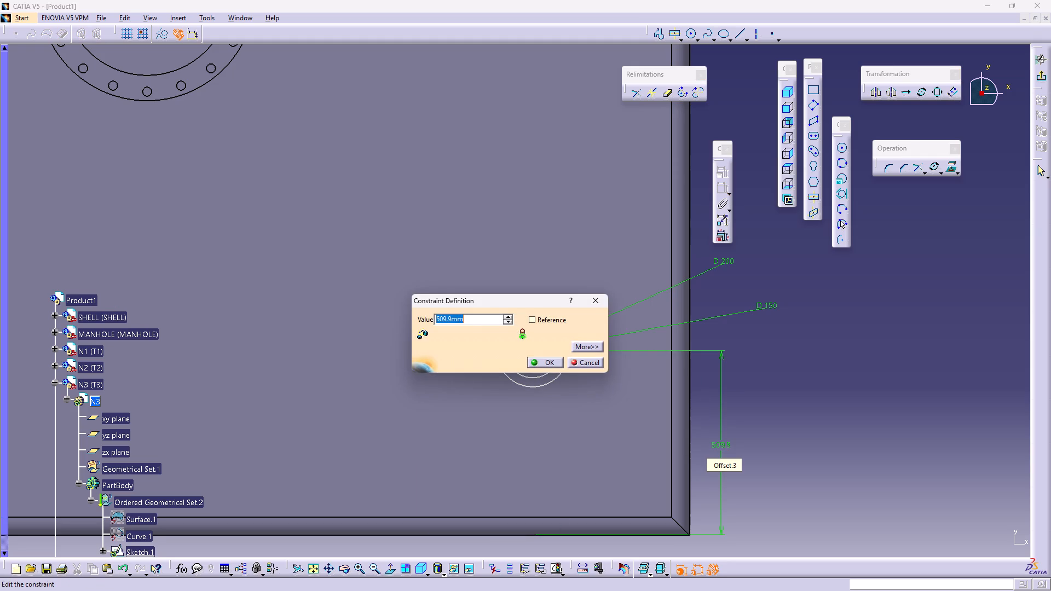
text(250)
key(Return)
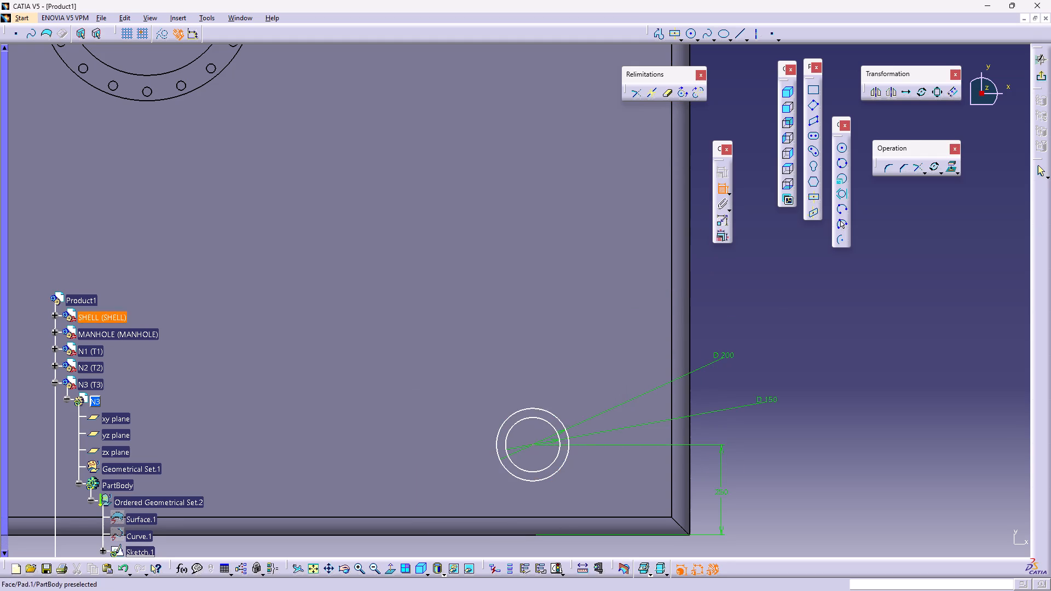
Constrain the circles' centre 300 mm from the nearest shell edge running parallel to the Y axis.
click(535, 443)
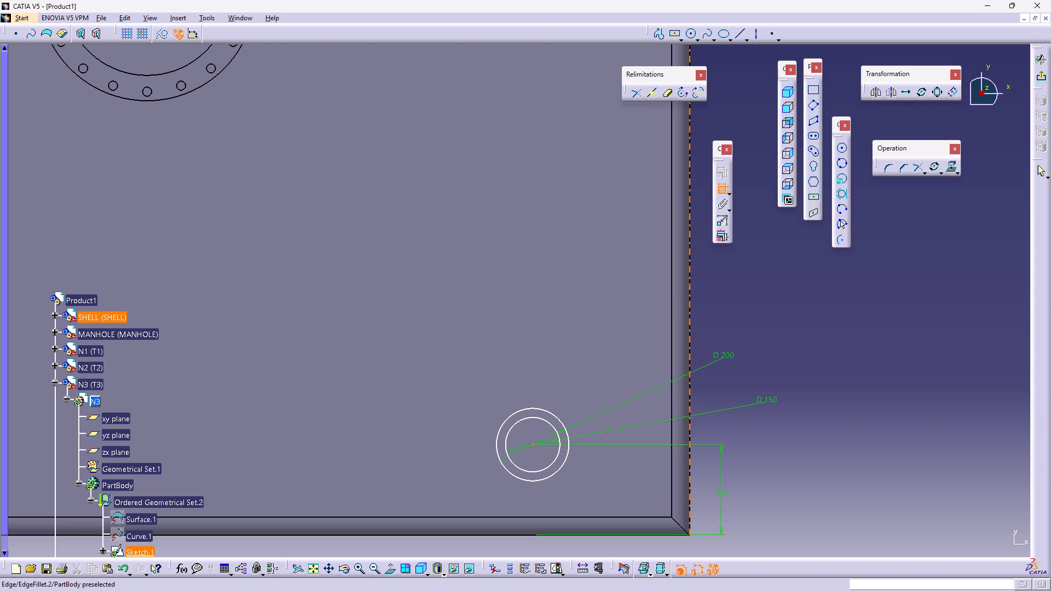
click(690, 436)
click(789, 380)
double_click(789, 380)
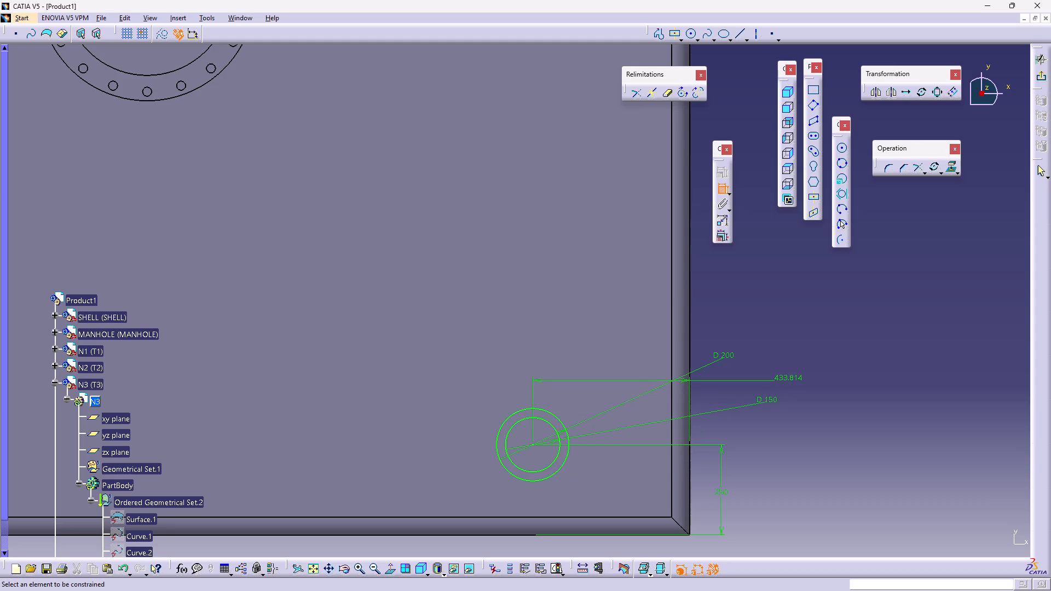
text(300)
key(Return)
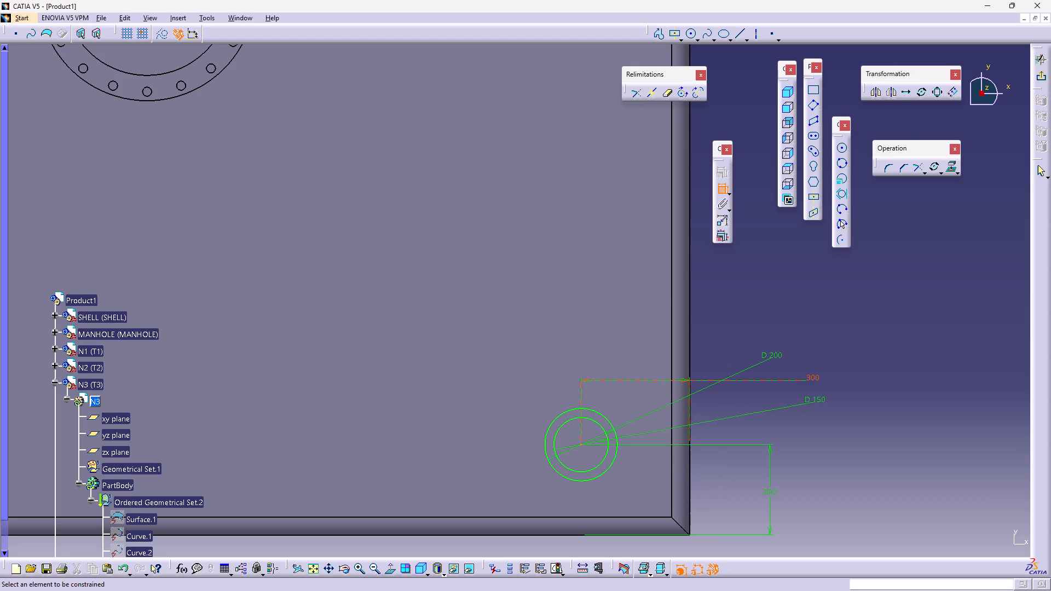
Set the centre's offset from the shell edge parallel to X to 300 mm.
double_click(769, 494)
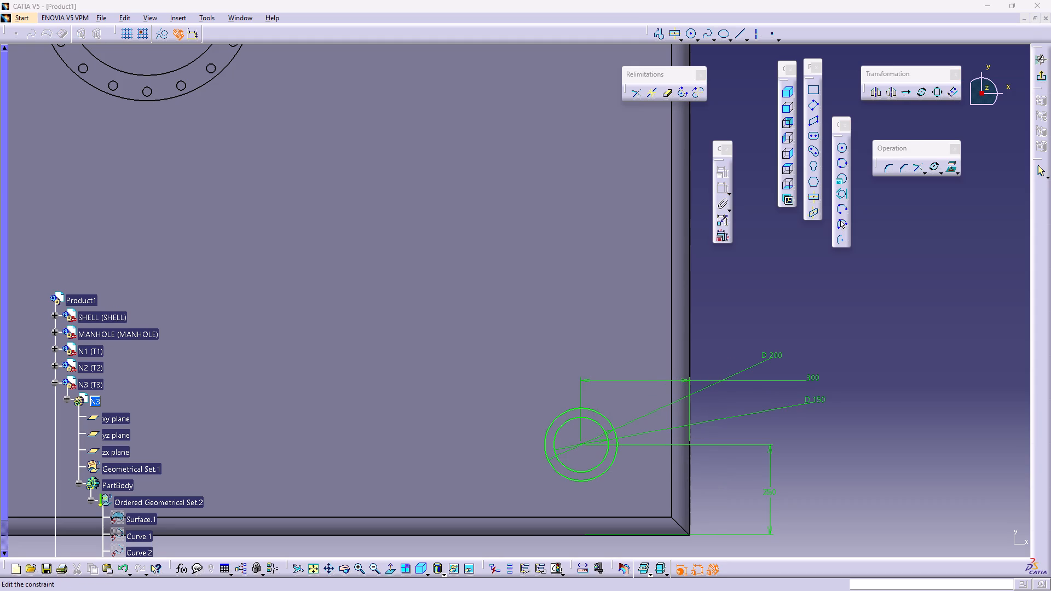
text(300)
key(Return)
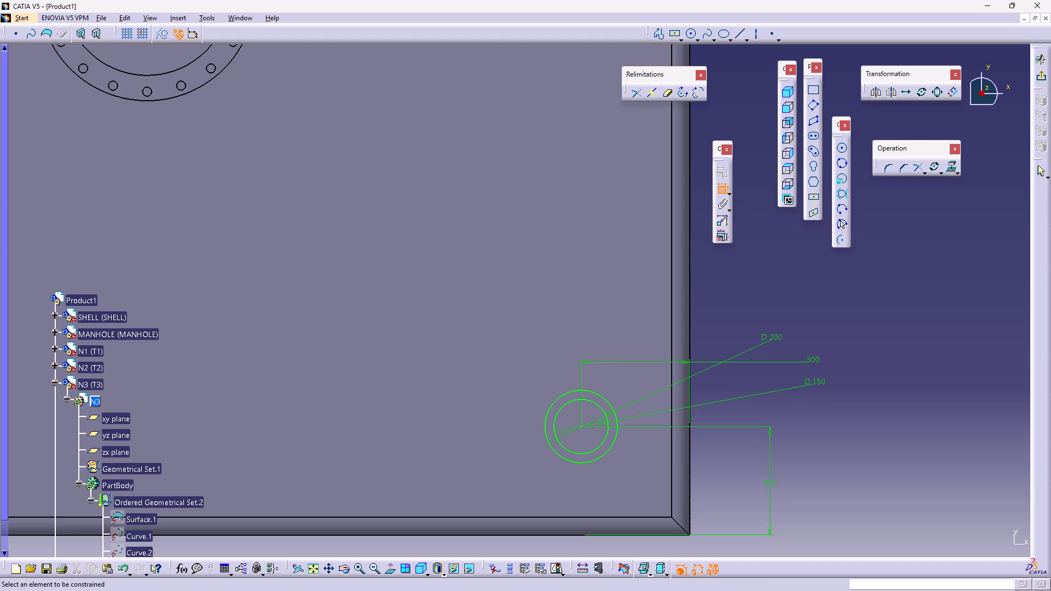
click(707, 170)
click(719, 190)
click(740, 271)
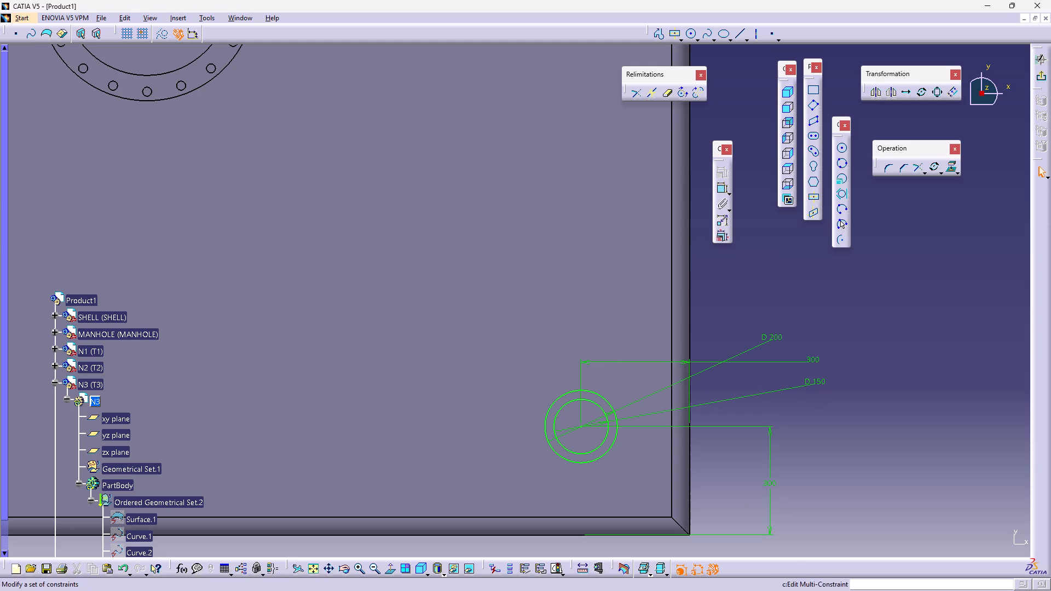
Sketch a third concentric circle of about 87 mm radius between the 150 mm and 200 mm circles.
middle_drag(674, 321, 642, 91)
right_drag(637, 165, 634, 150)
middle_drag(639, 227, 578, 338)
right_click(578, 338)
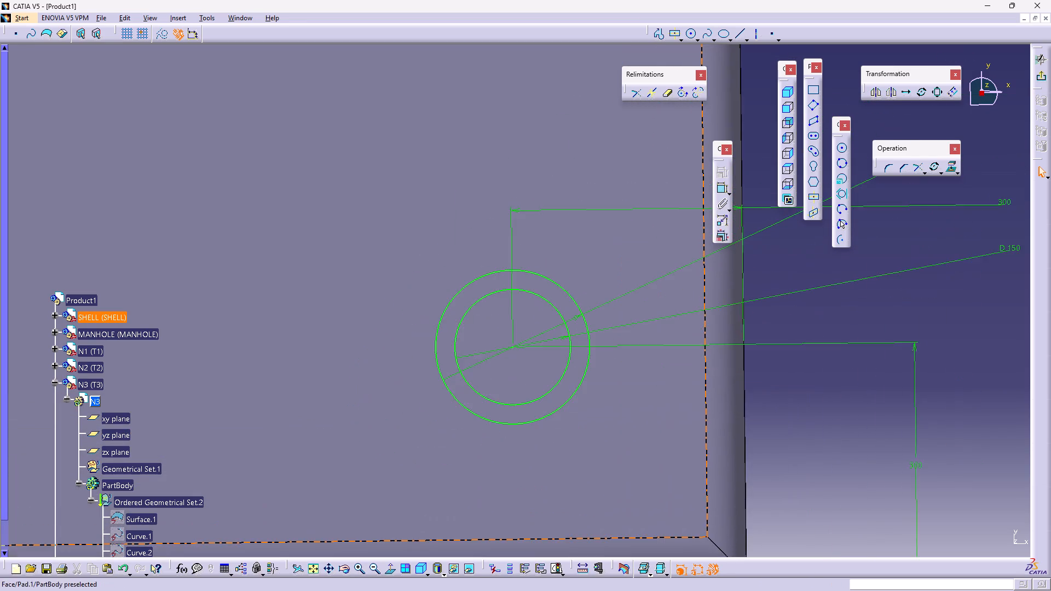
middle_drag(578, 338, 588, 363)
middle_drag(588, 362, 584, 393)
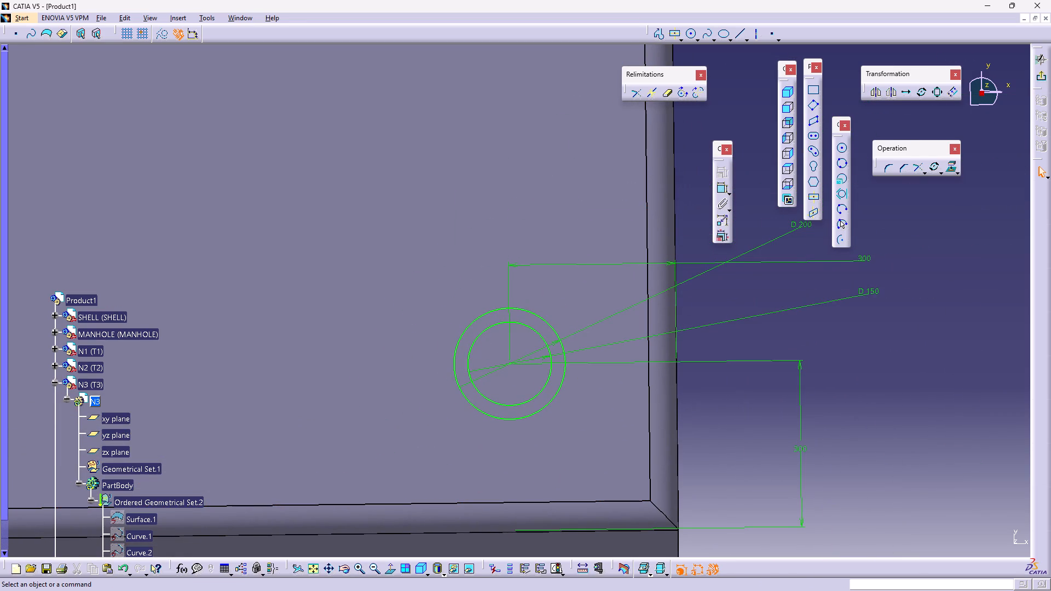
middle_drag(638, 415, 640, 396)
right_click(638, 415)
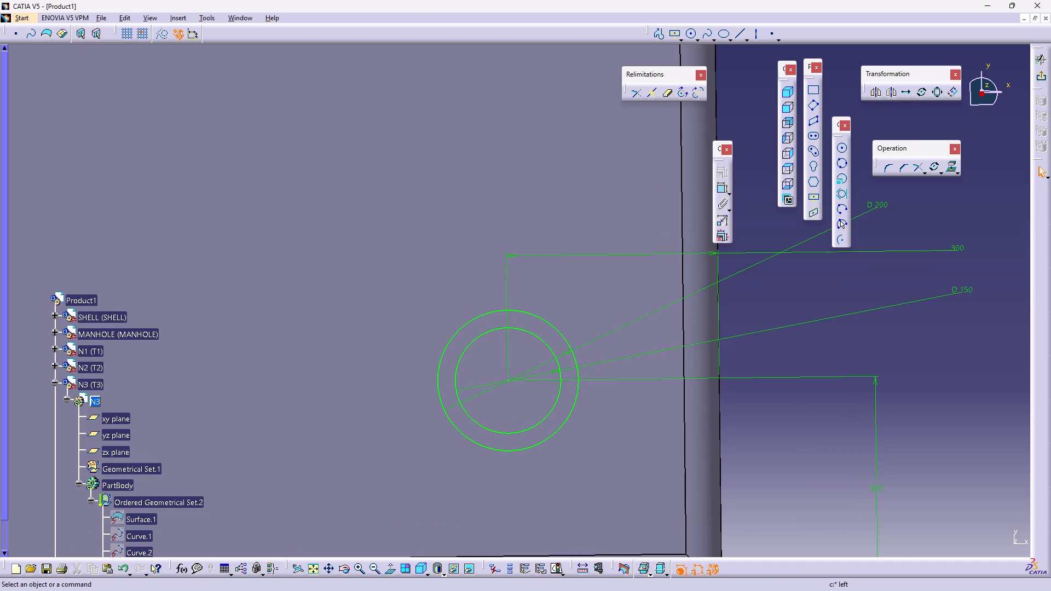
click(842, 149)
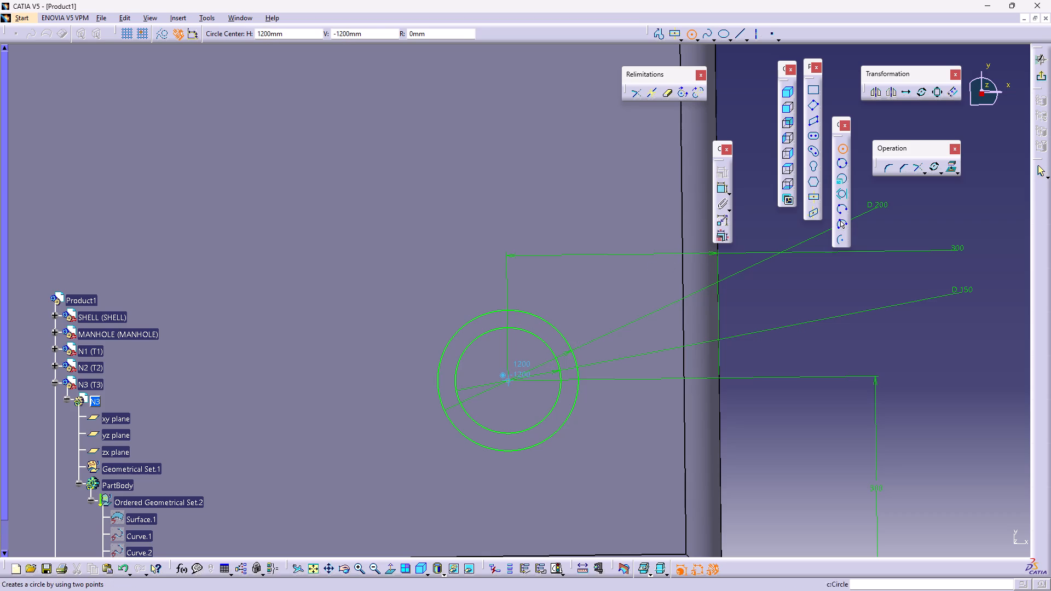
click(506, 383)
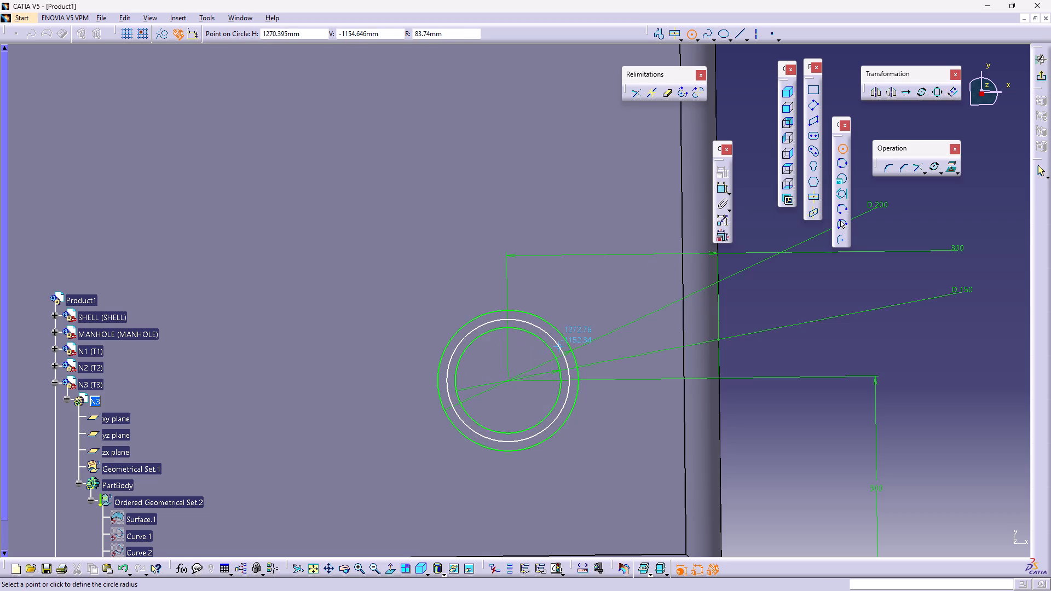
click(560, 345)
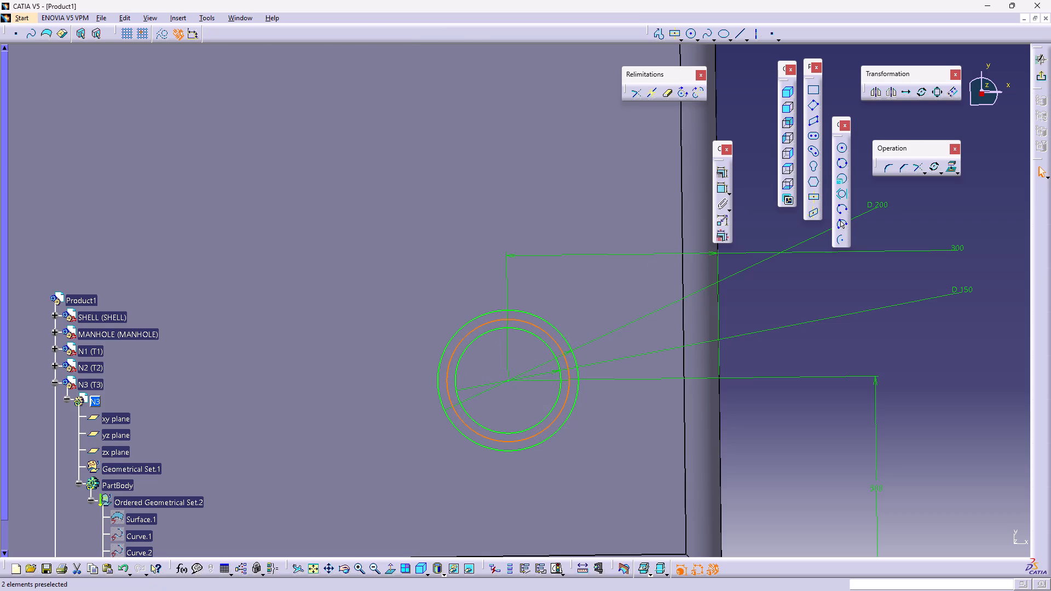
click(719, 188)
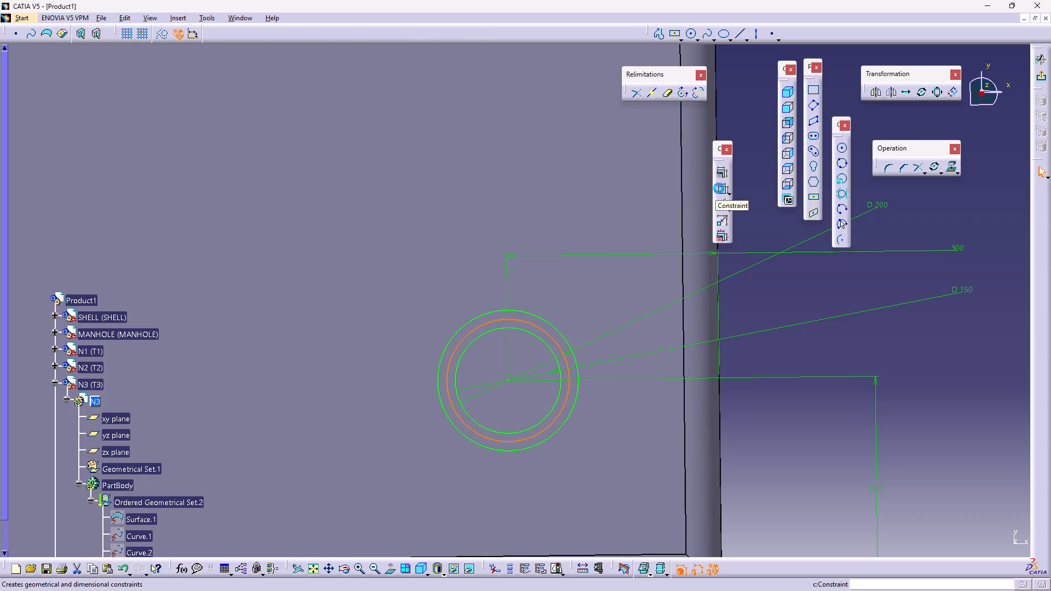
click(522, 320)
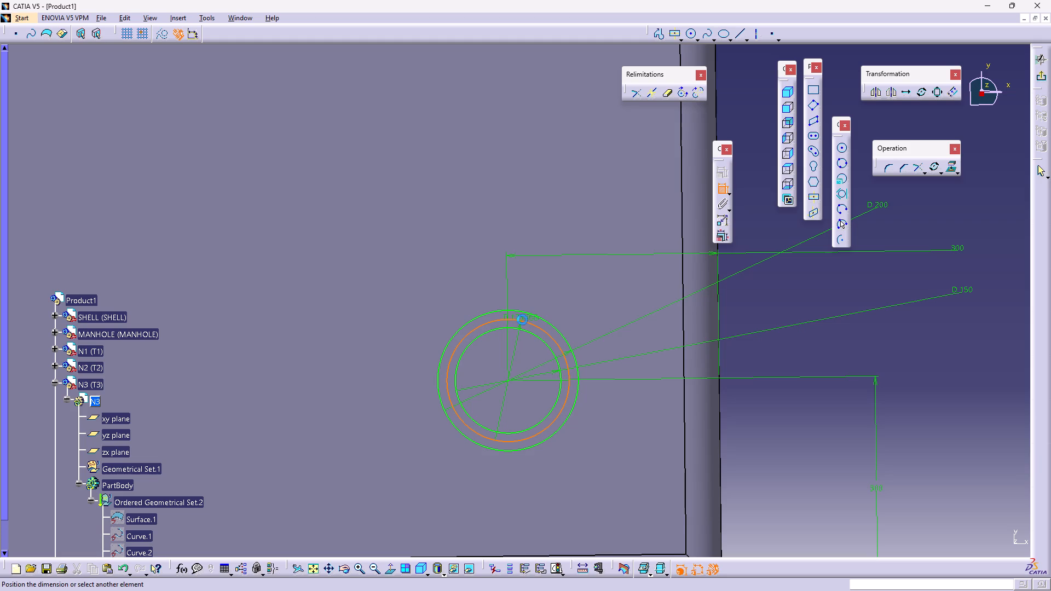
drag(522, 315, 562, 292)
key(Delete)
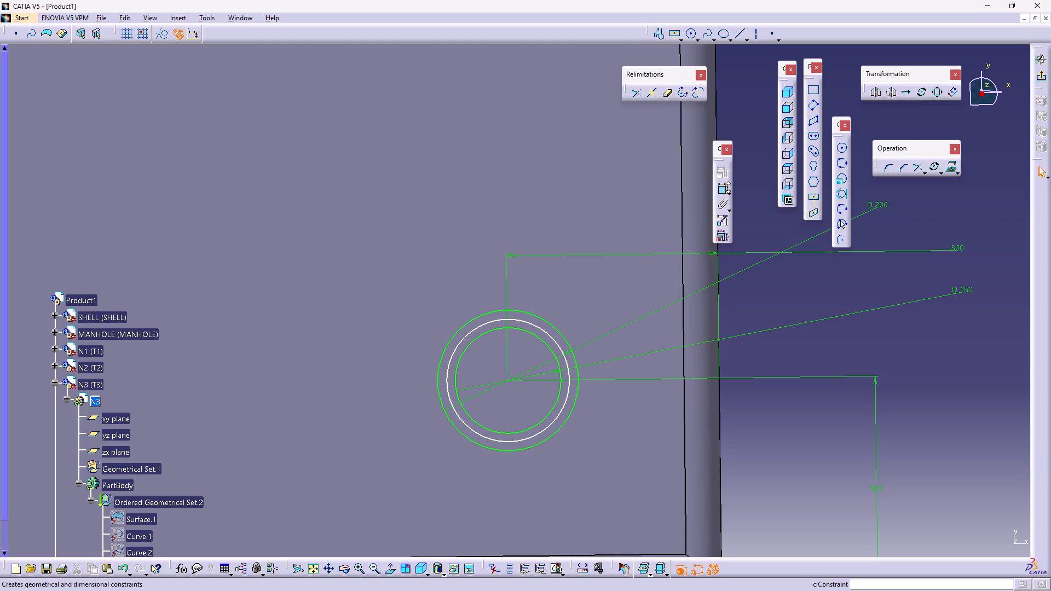
Constrain the offset between the 150 mm circle and the middle concentric circle to 10 mm.
click(721, 189)
click(527, 333)
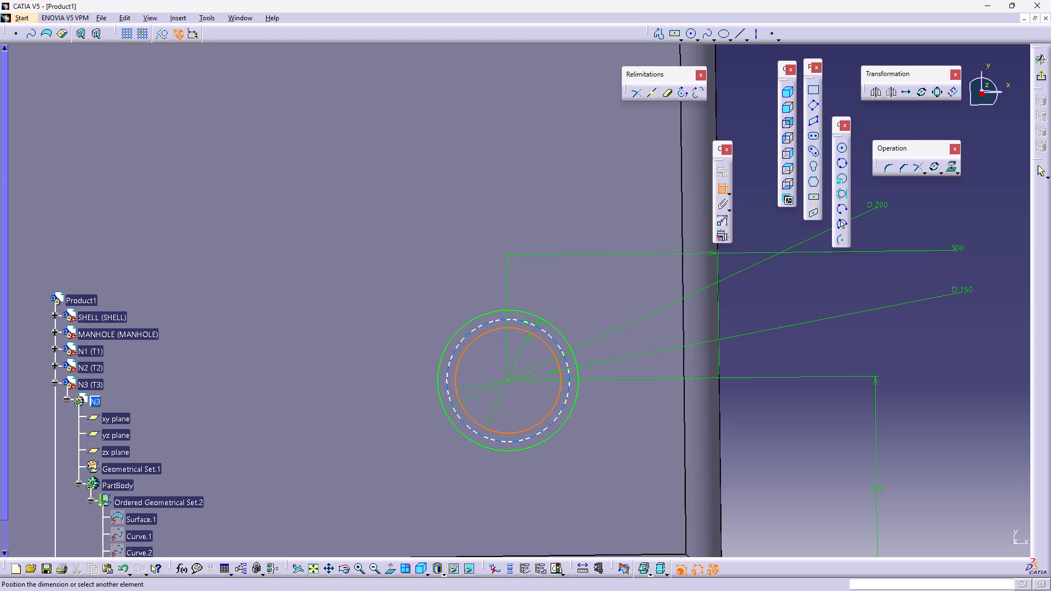
click(534, 325)
click(779, 302)
double_click(779, 302)
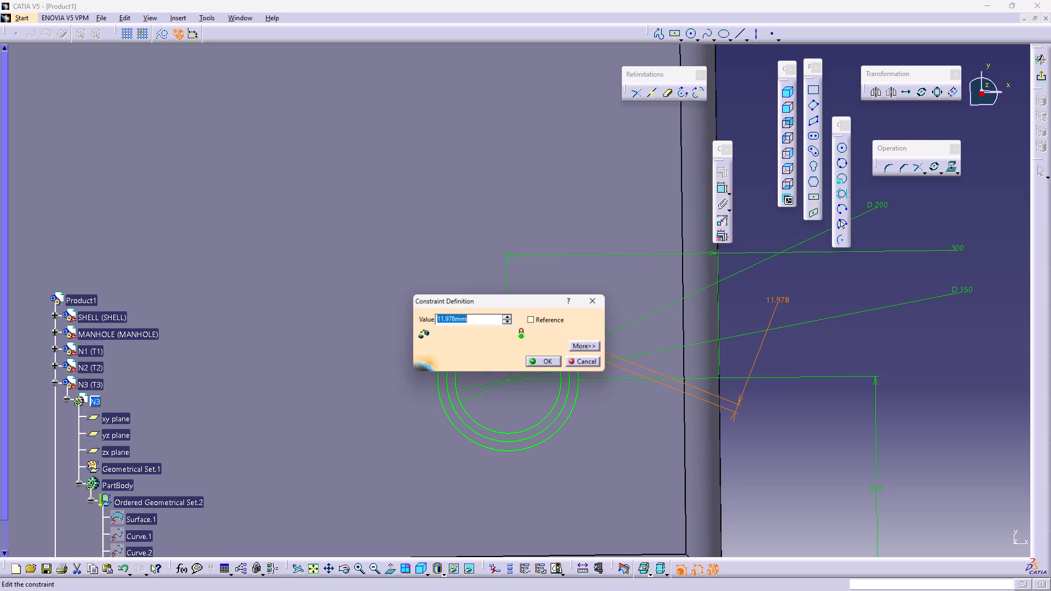
text(10)
key(Return)
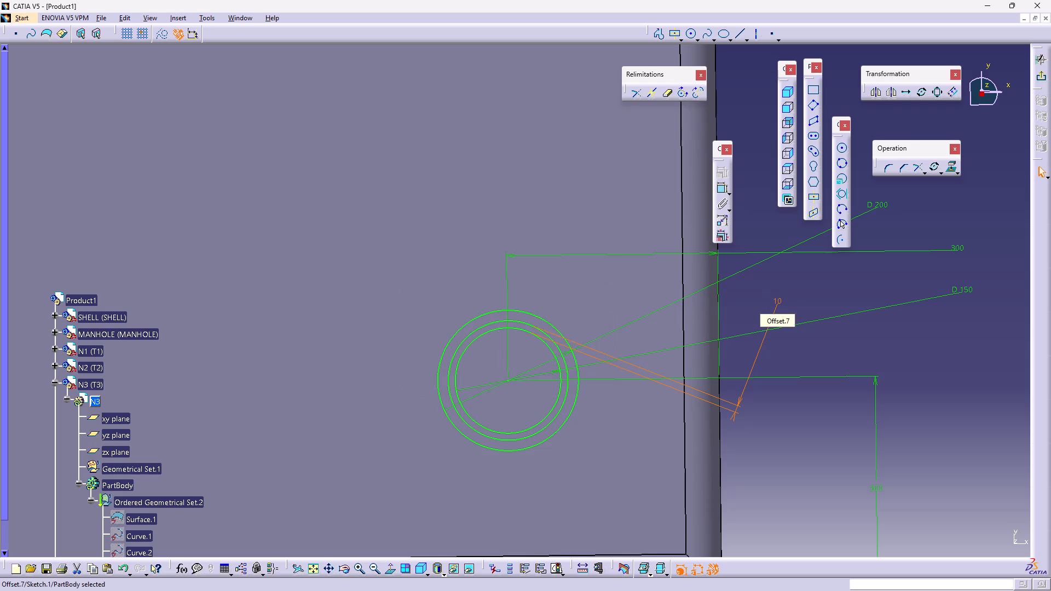
double_click(776, 281)
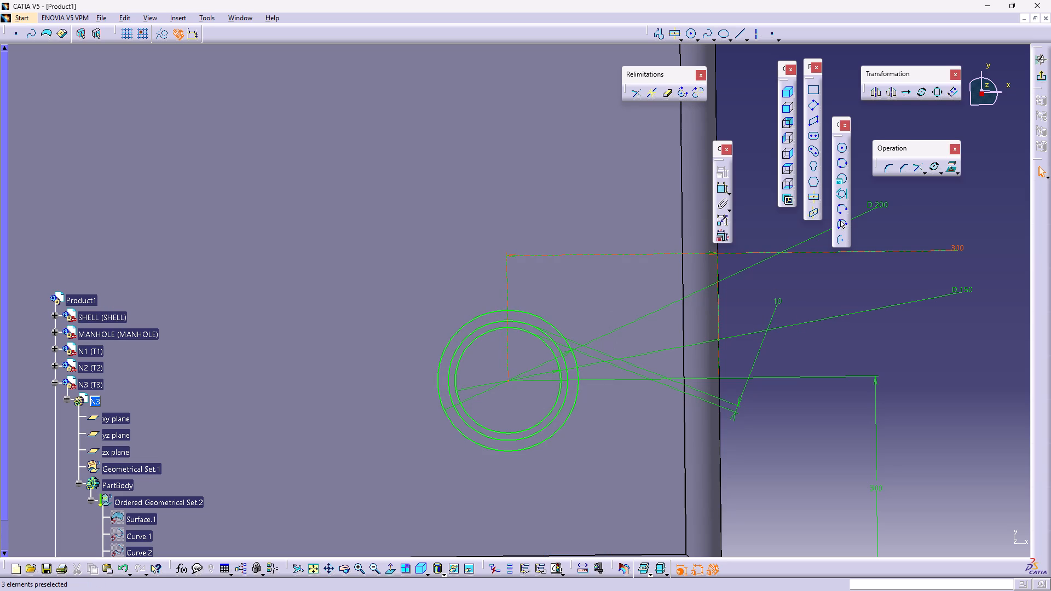
click(899, 266)
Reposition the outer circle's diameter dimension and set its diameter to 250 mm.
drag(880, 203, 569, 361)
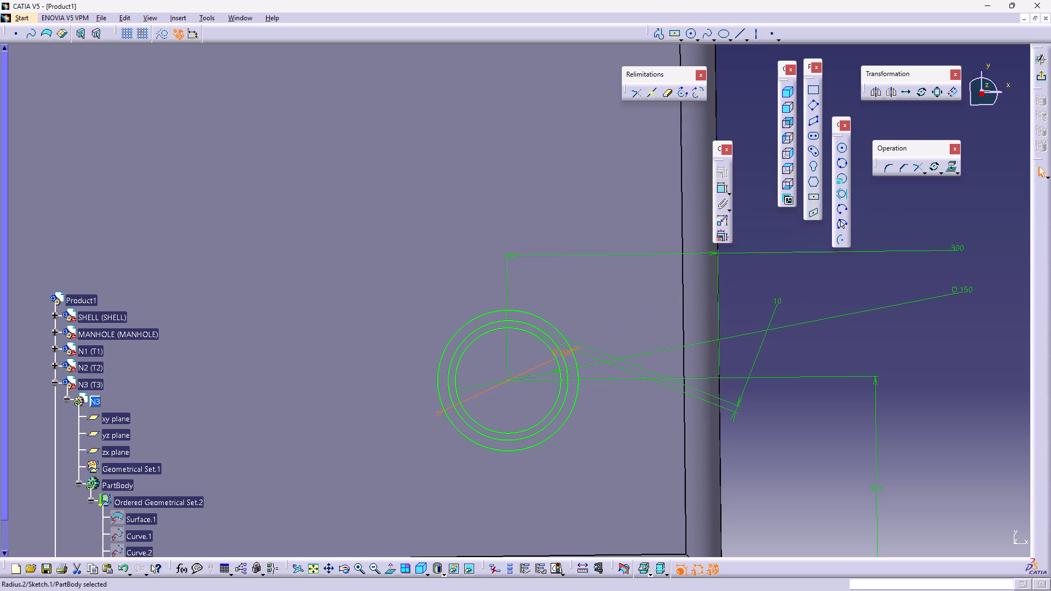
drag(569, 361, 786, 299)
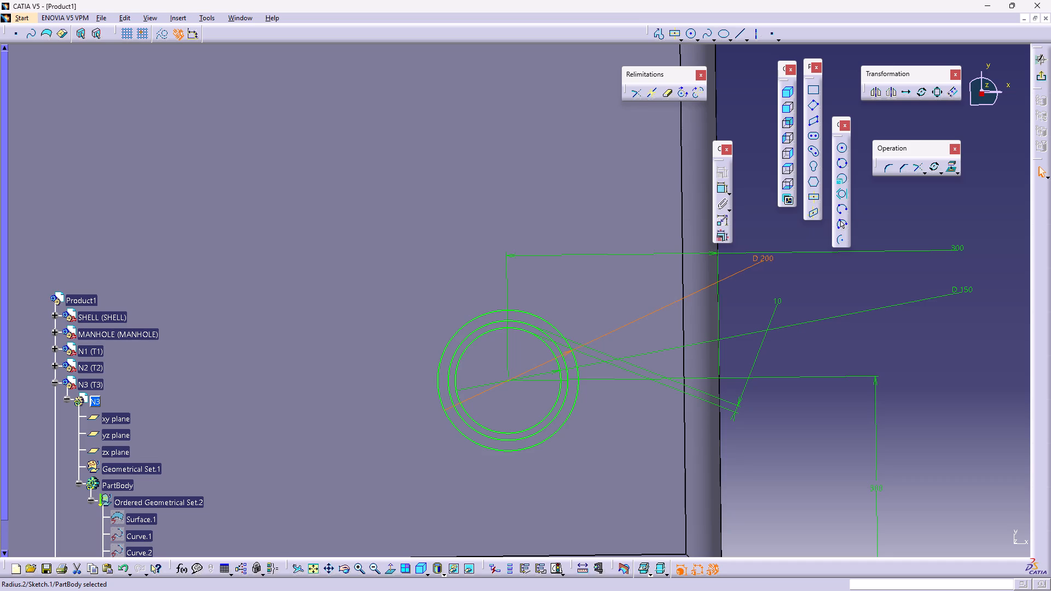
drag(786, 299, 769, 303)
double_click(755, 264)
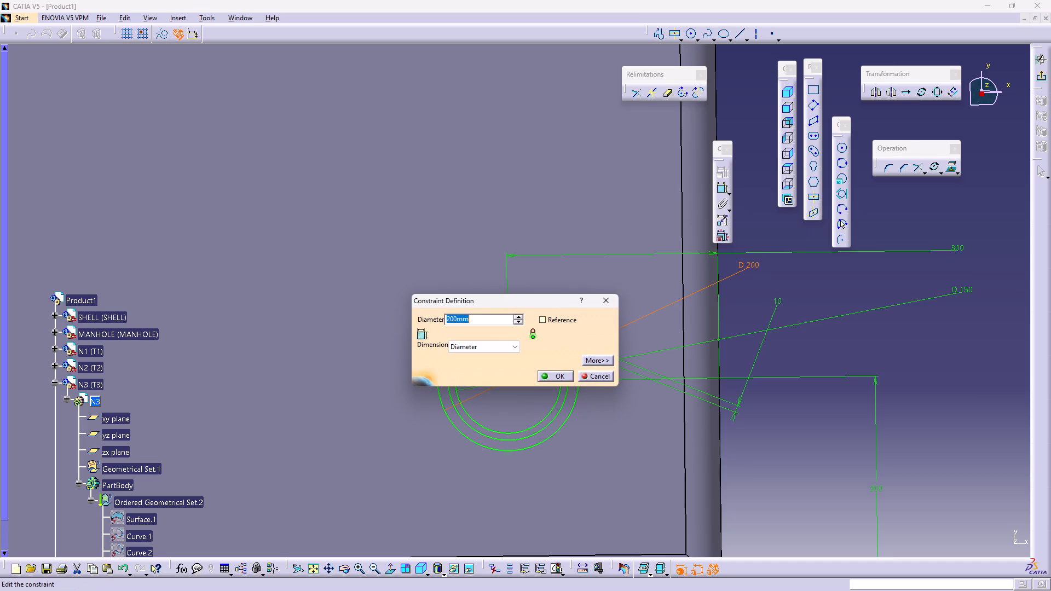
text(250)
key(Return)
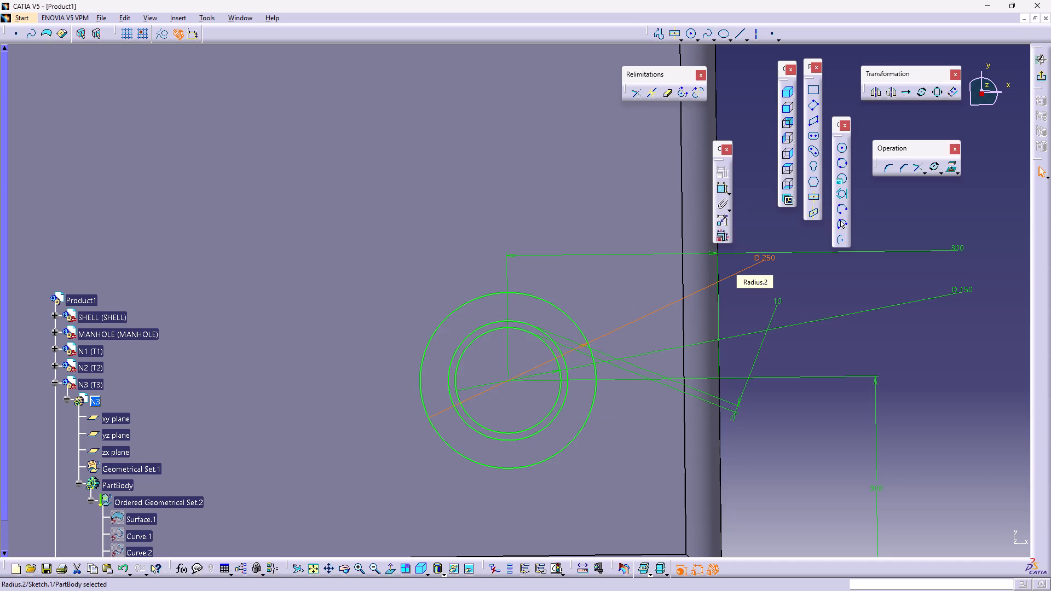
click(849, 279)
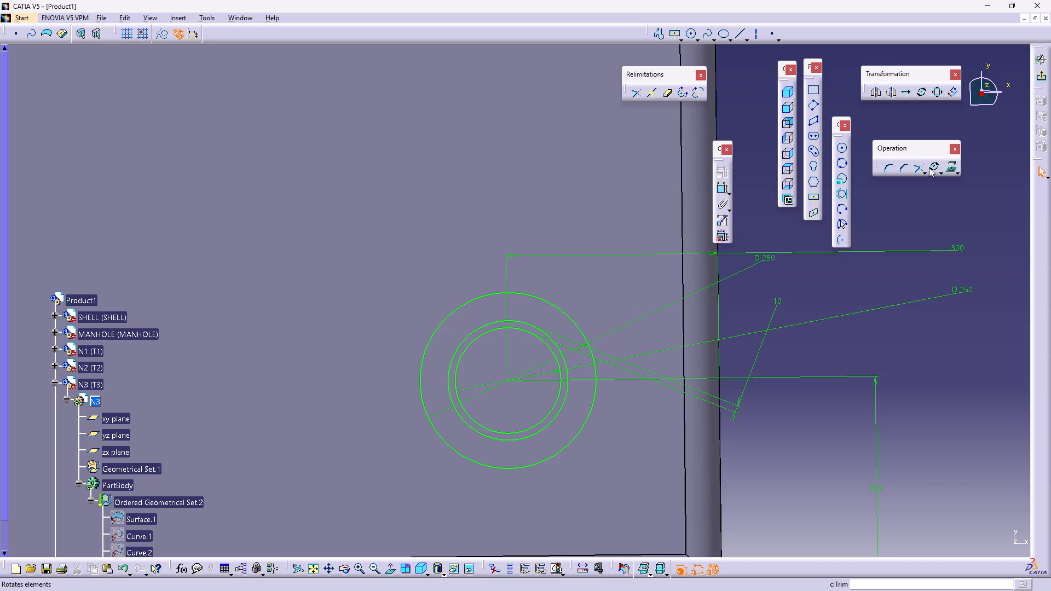
Add a reference dimension for the radial gap between the middle and outer concentric circles.
click(722, 189)
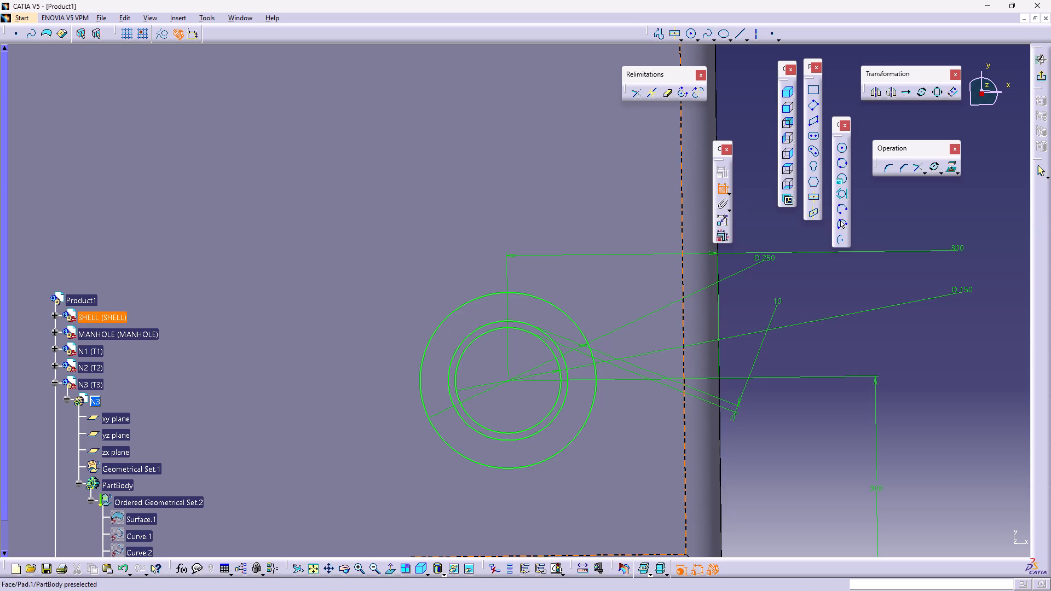
click(496, 321)
click(496, 291)
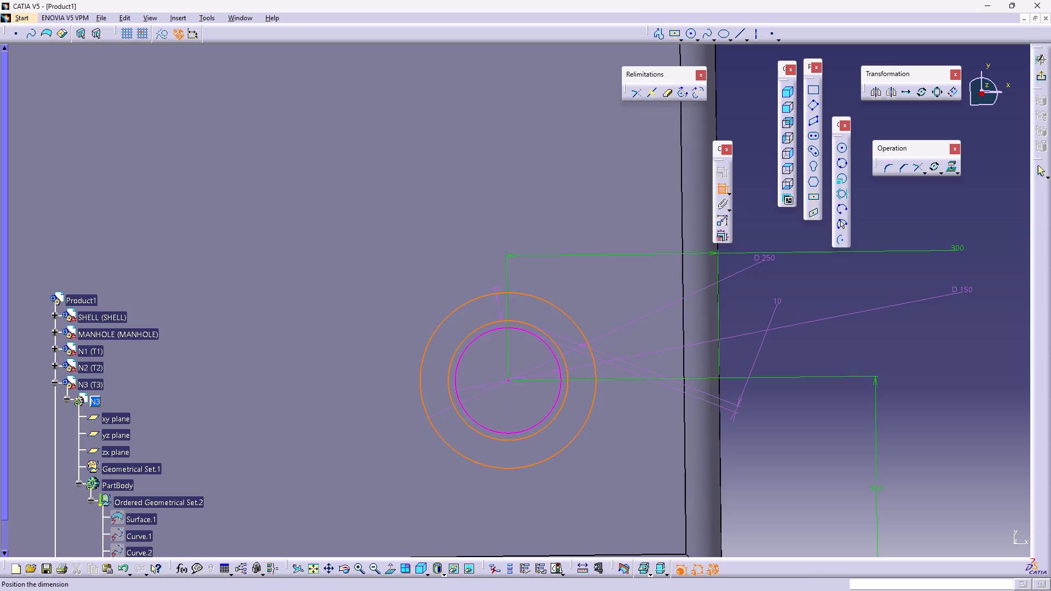
right_click(819, 275)
click(835, 291)
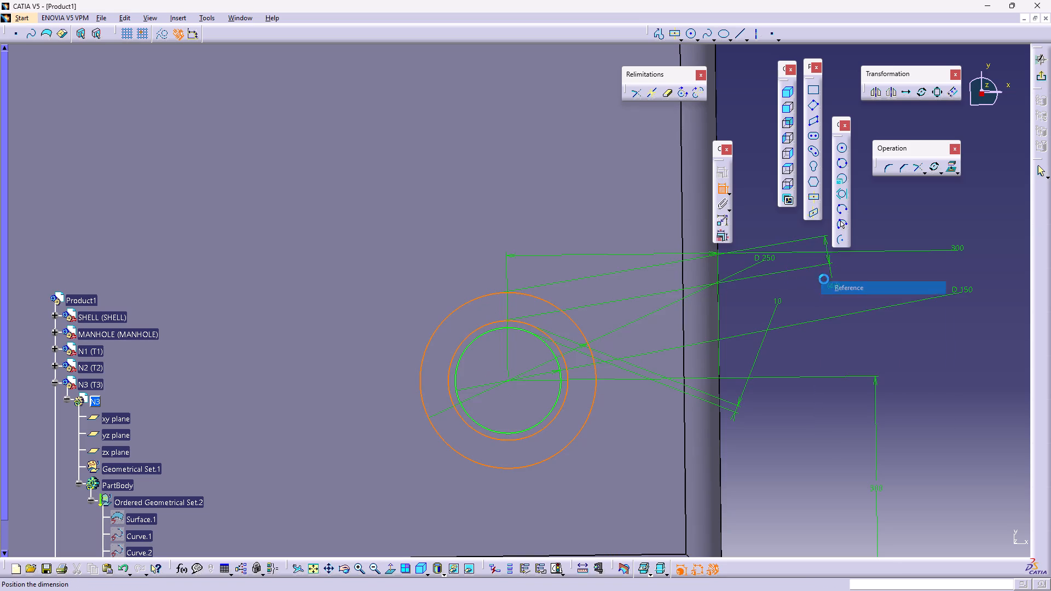
click(816, 274)
Delete the outer circle's diameter constraint.
click(767, 255)
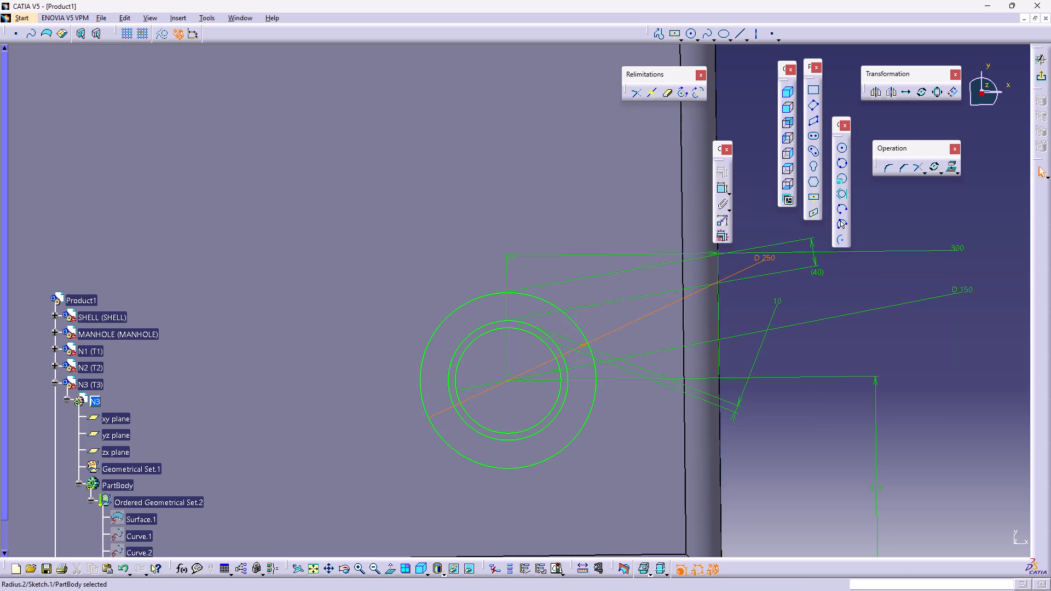
key(Delete)
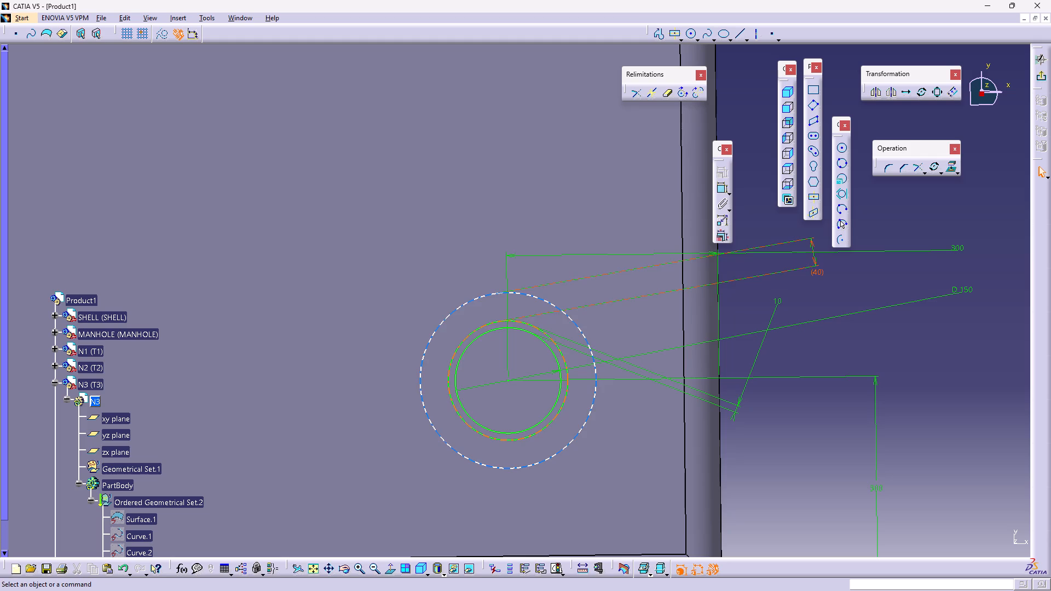
Make the reference offset between the middle and outer circles a driving constraint and set it to 50 mm.
click(815, 273)
double_click(815, 273)
click(539, 323)
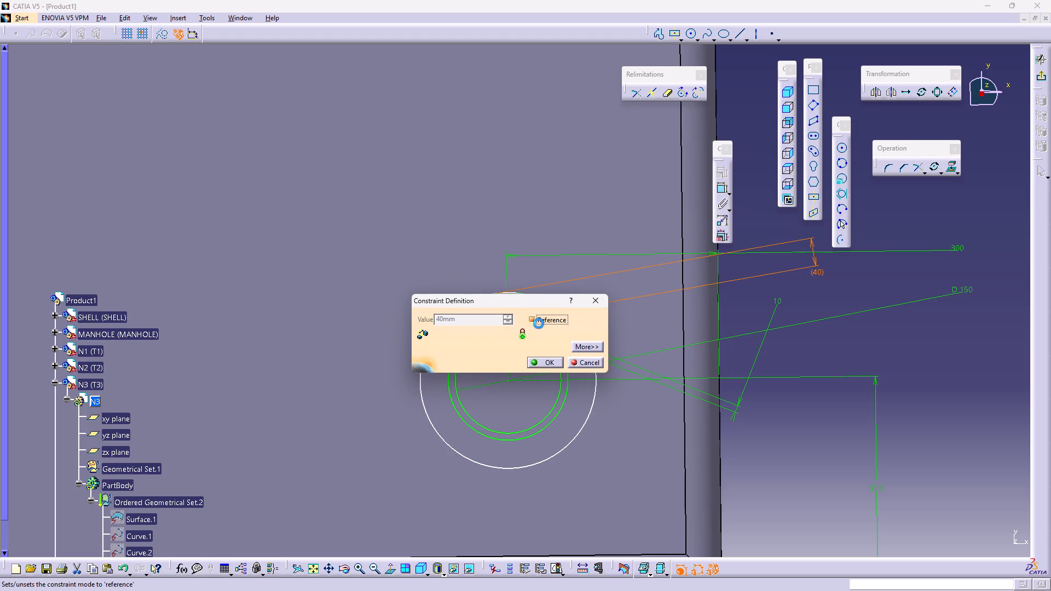
drag(465, 319, 416, 317)
key(3)
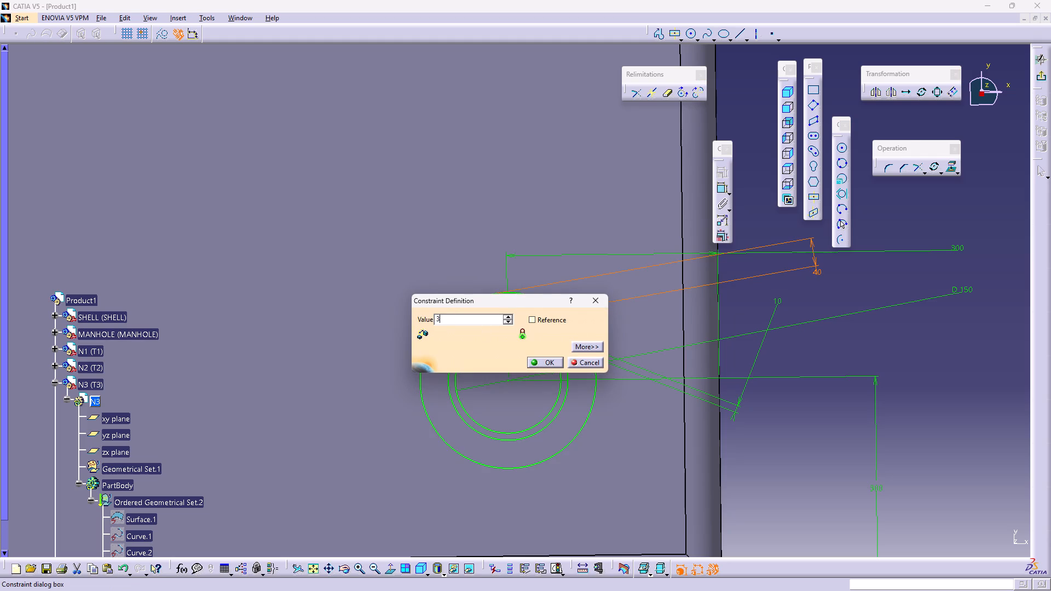
key(Delete)
key(Delete)
key(BackSpace)
text(50)
key(Return)
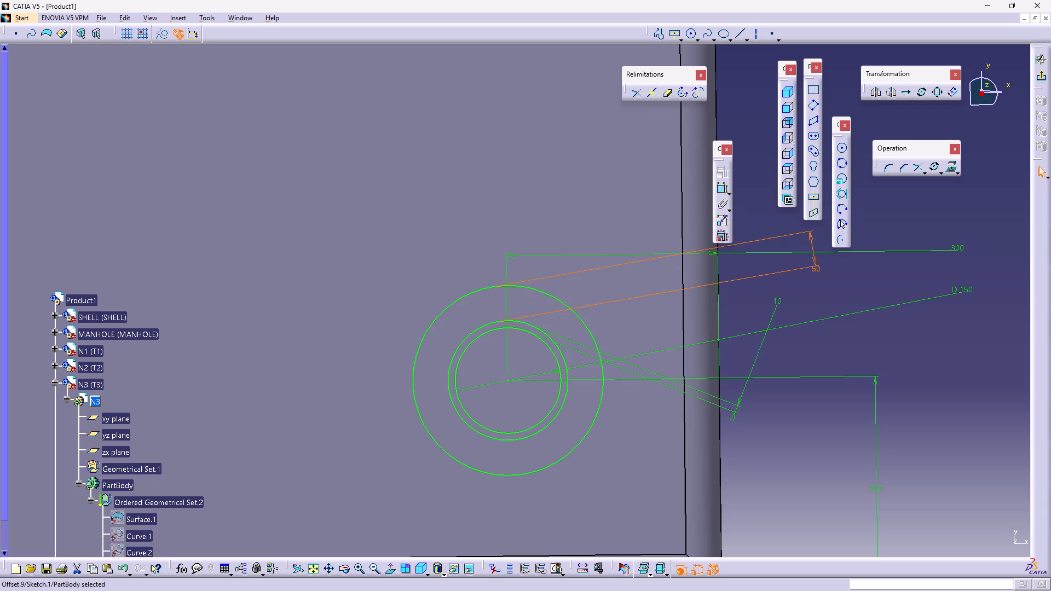
click(865, 365)
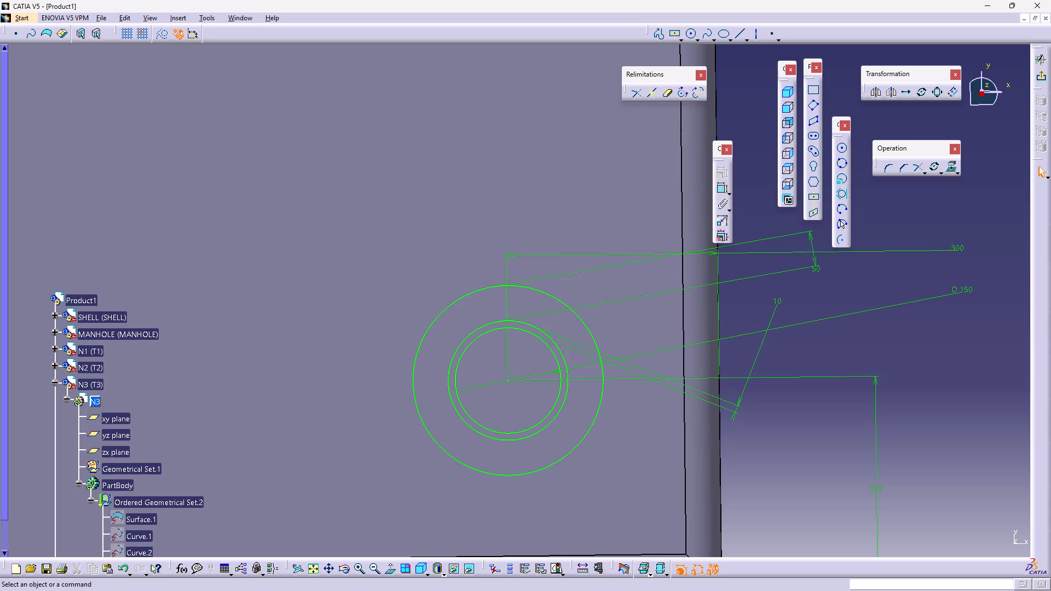
Sketch a small circle of about 30 mm diameter between the middle and outer circles, directly above their common centre.
middle_drag(588, 401, 759, 316)
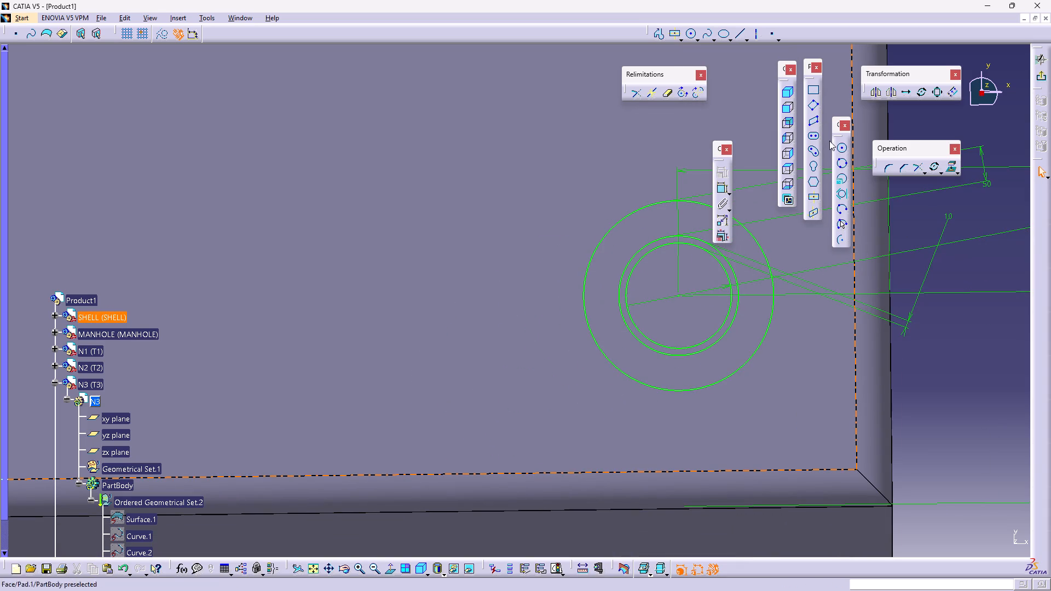
click(844, 149)
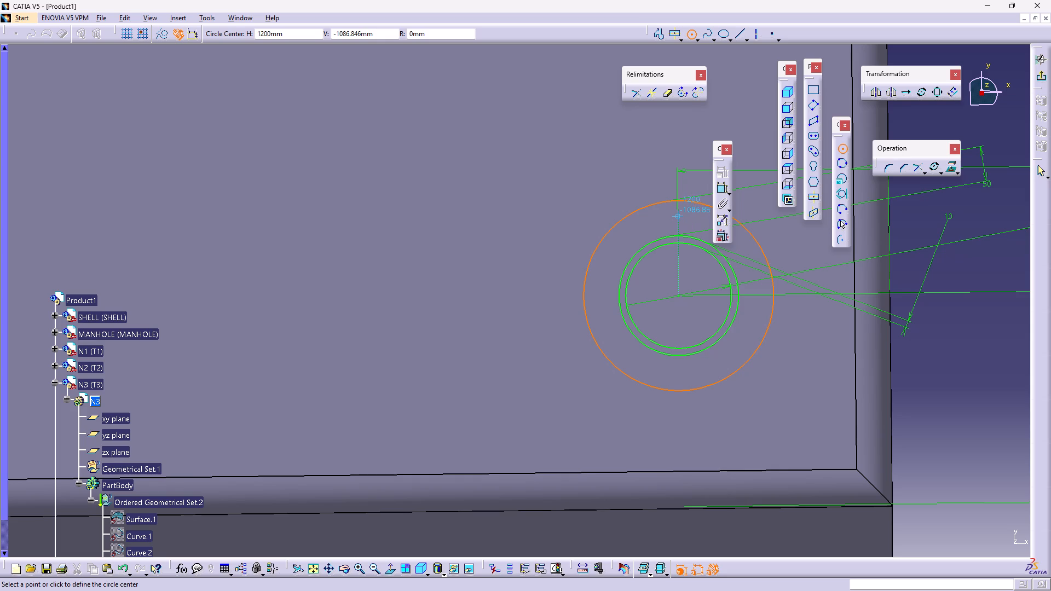
click(679, 220)
click(689, 222)
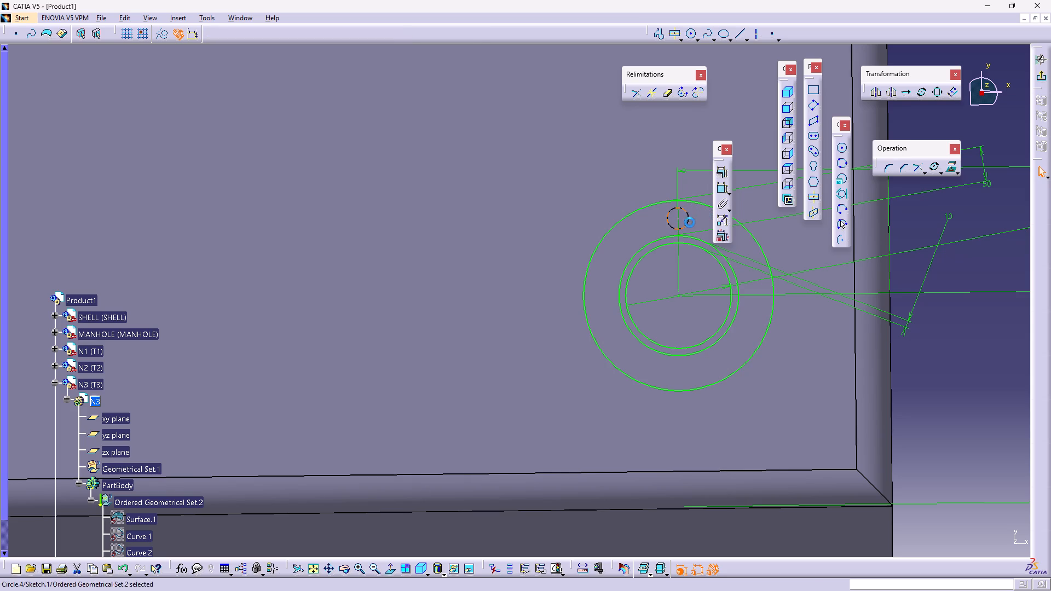
Constrain the small bolt-hole circle's diameter to 25 mm.
click(718, 192)
click(1008, 339)
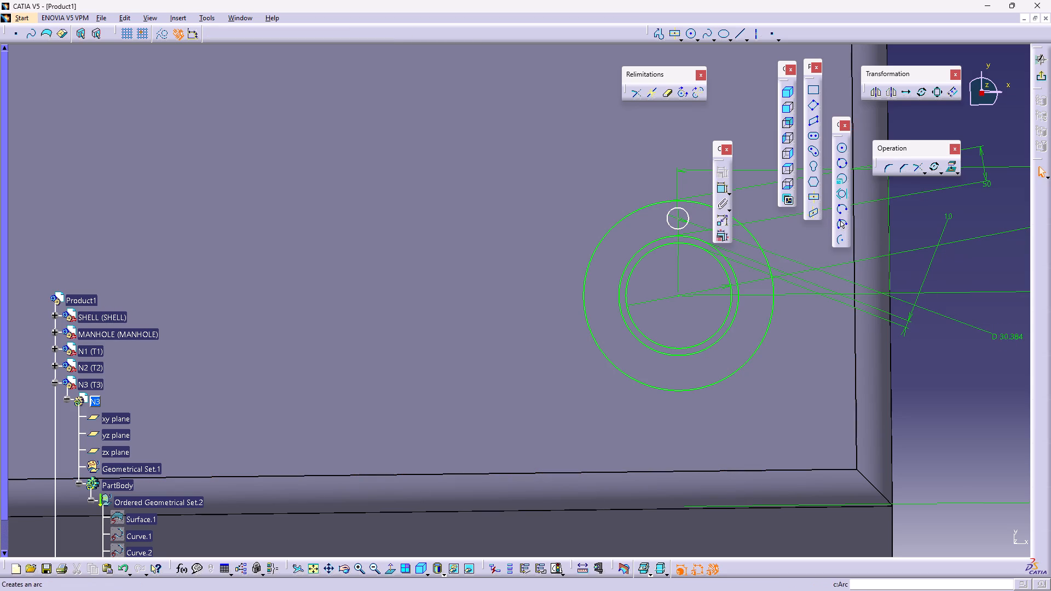
double_click(1008, 339)
text(25)
key(Return)
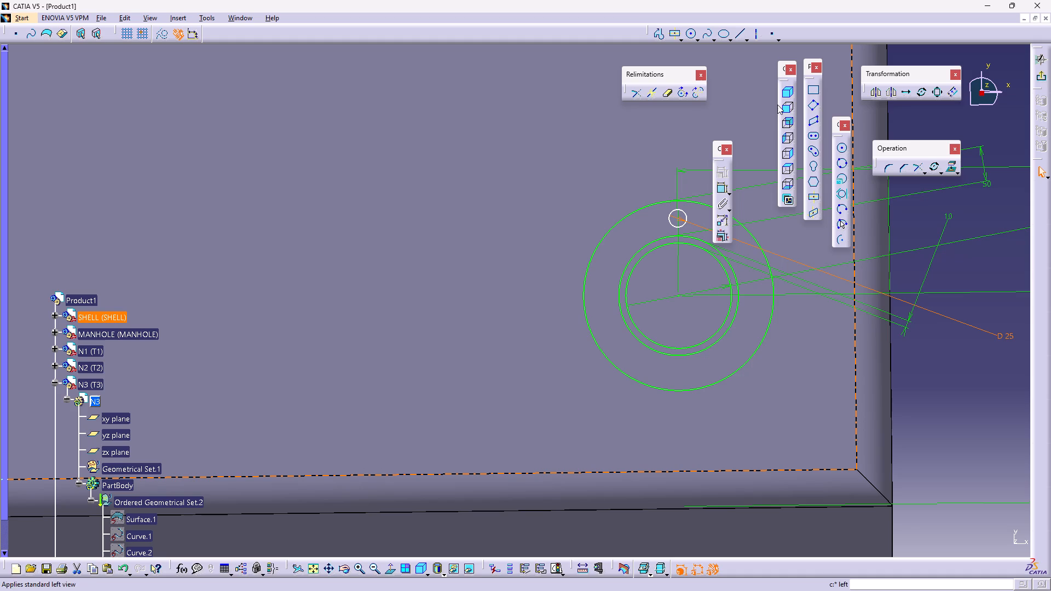
Constrain the bolt-hole circle's centre 25 mm inward from the outer circle.
click(723, 189)
click(677, 217)
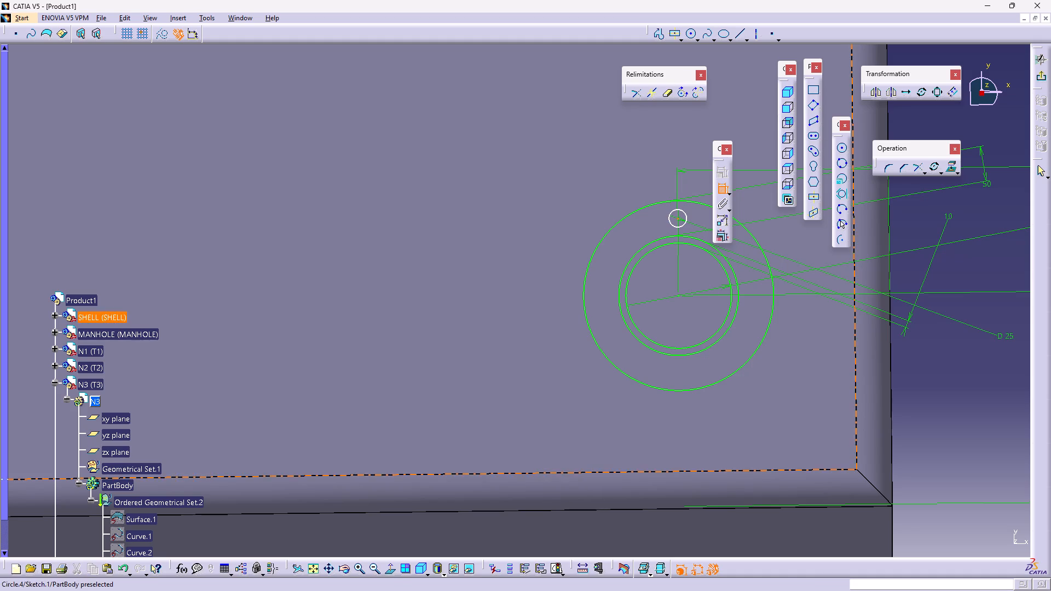
click(683, 199)
click(917, 214)
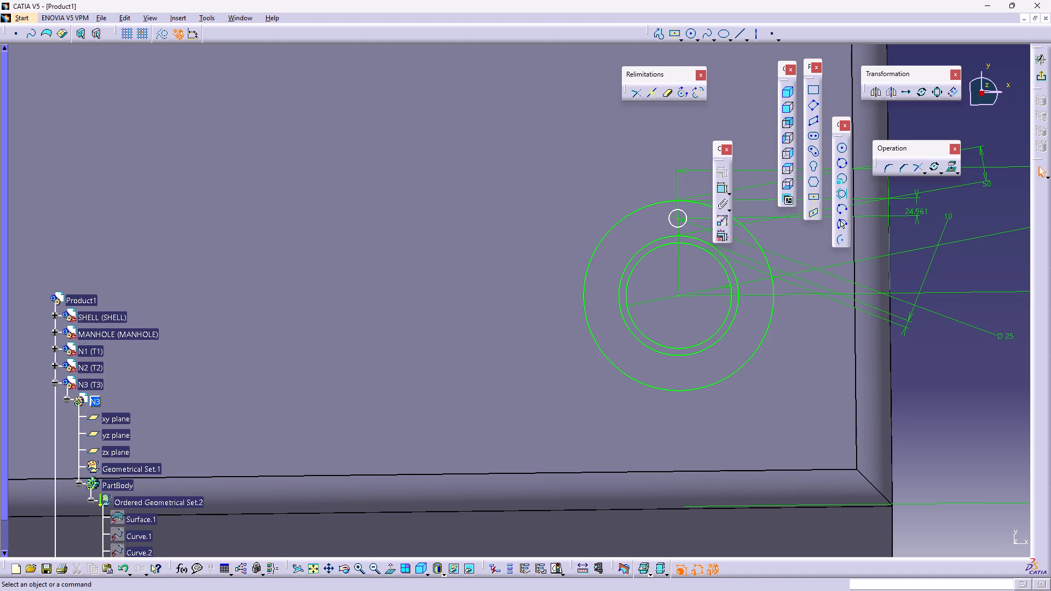
double_click(917, 214)
text(25)
key(Return)
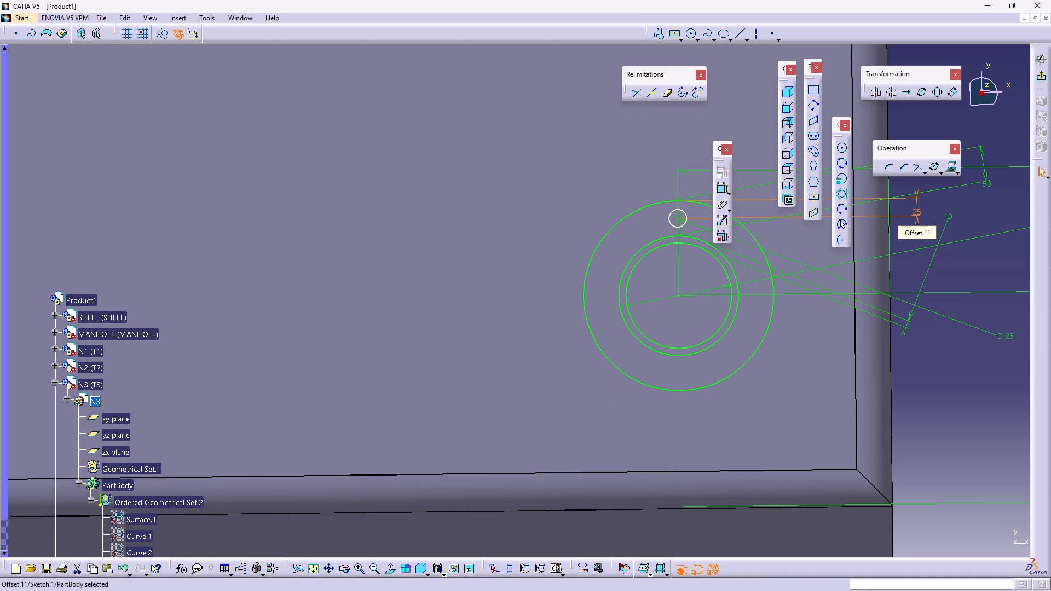
click(911, 244)
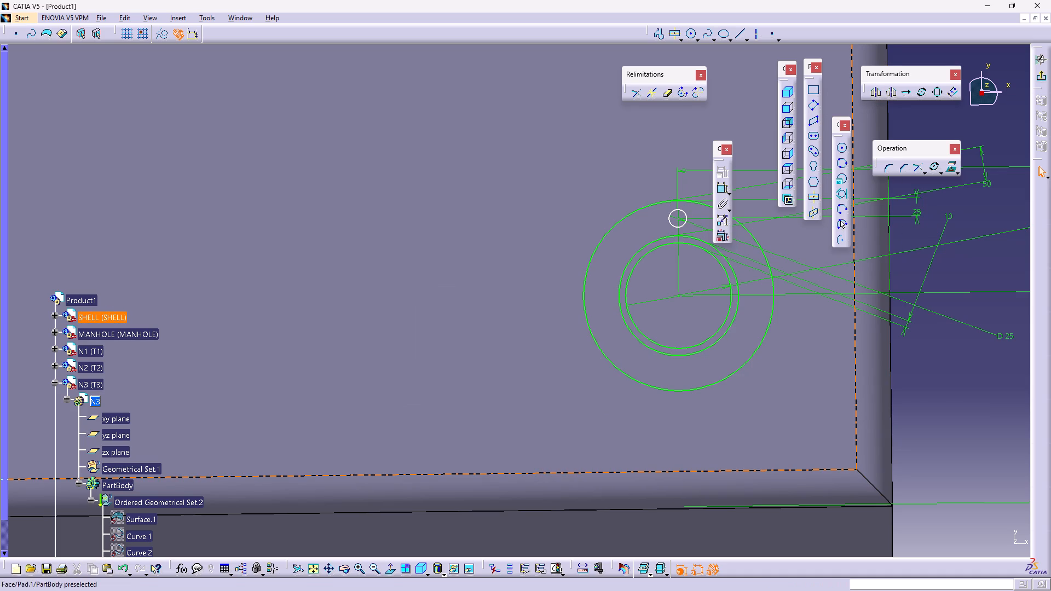
Add a reference dimension between the middle concentric circle and the bolt-hole circle's centre.
click(721, 194)
middle_drag(621, 261, 551, 181)
right_click(537, 257)
middle_drag(602, 206, 399, 329)
click(506, 242)
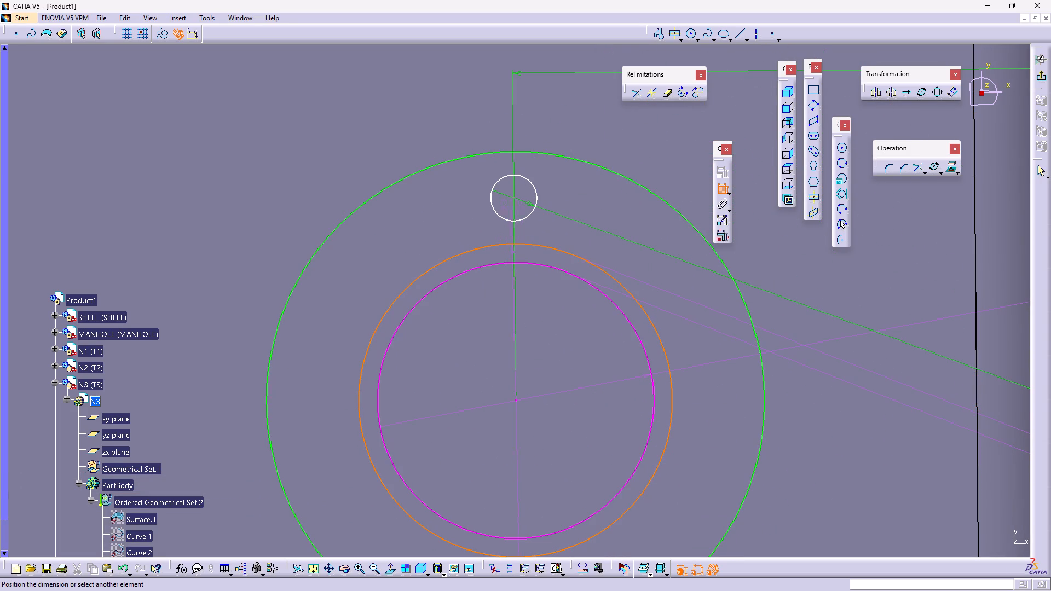
click(514, 199)
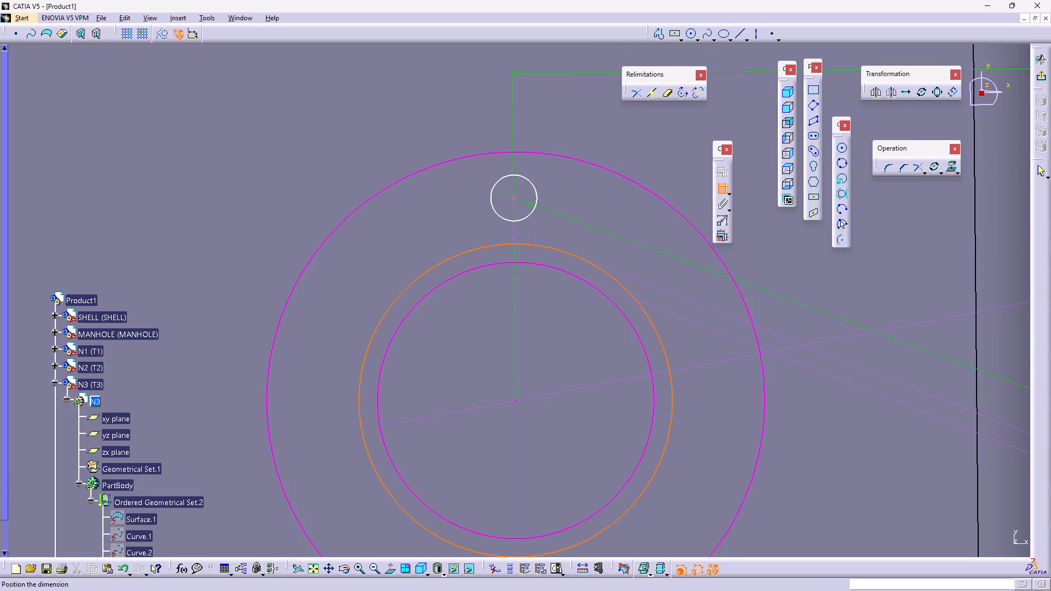
middle_drag(590, 248, 593, 230)
right_click(590, 248)
right_click(592, 210)
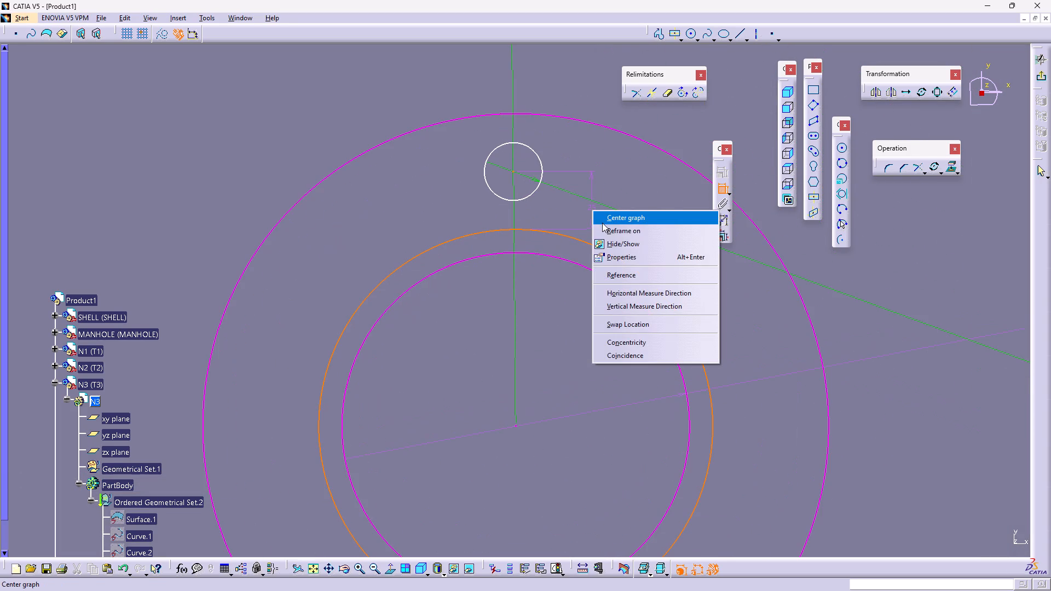
click(615, 275)
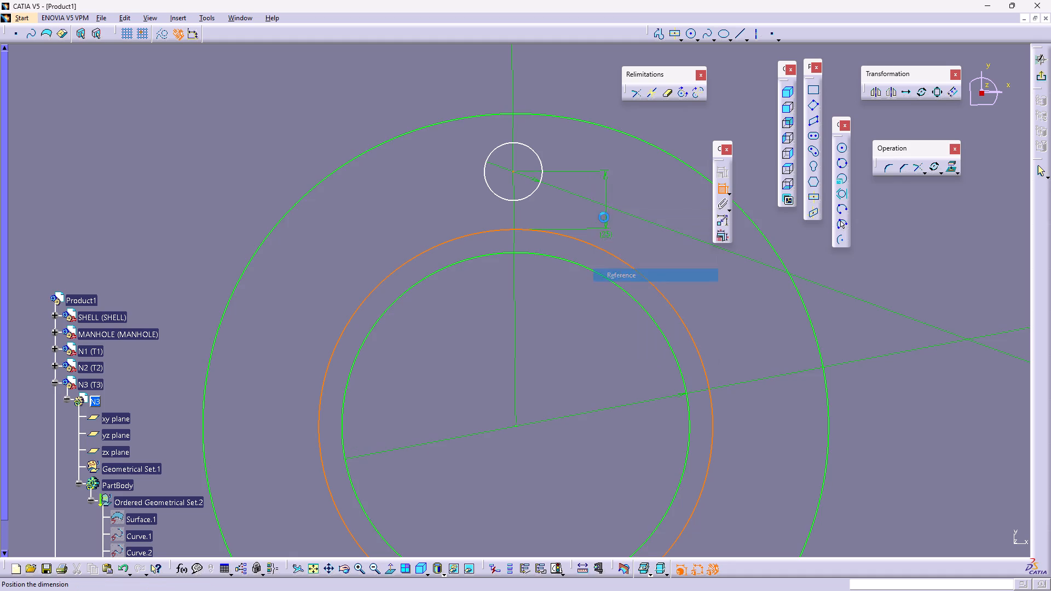
click(595, 203)
Rotate the bolt-hole circle about the common centre in duplicate mode, with 3 instances at 90 degrees.
middle_drag(573, 321, 550, 240)
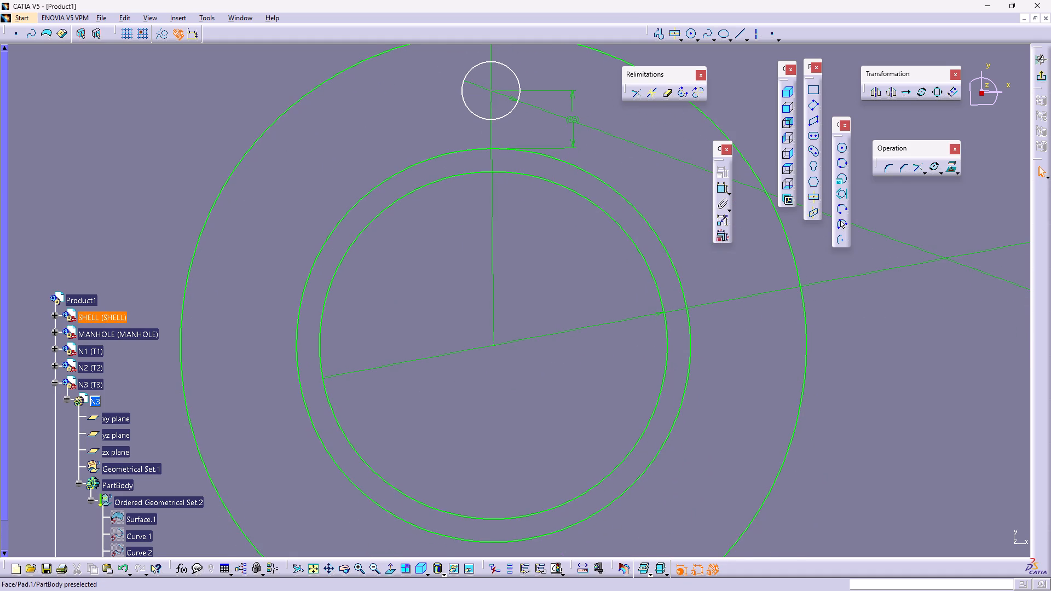
click(497, 117)
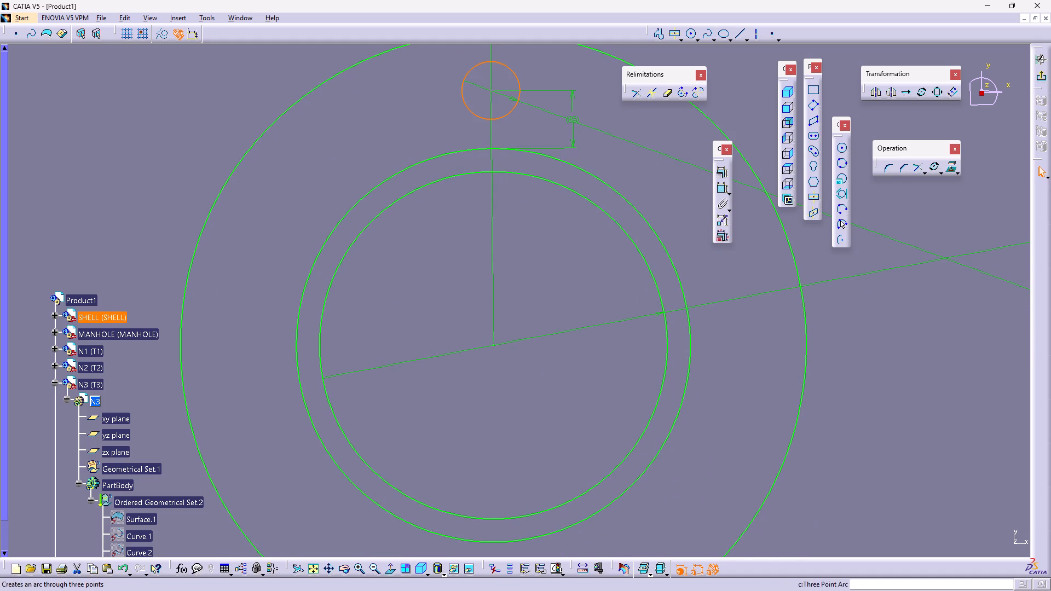
click(935, 164)
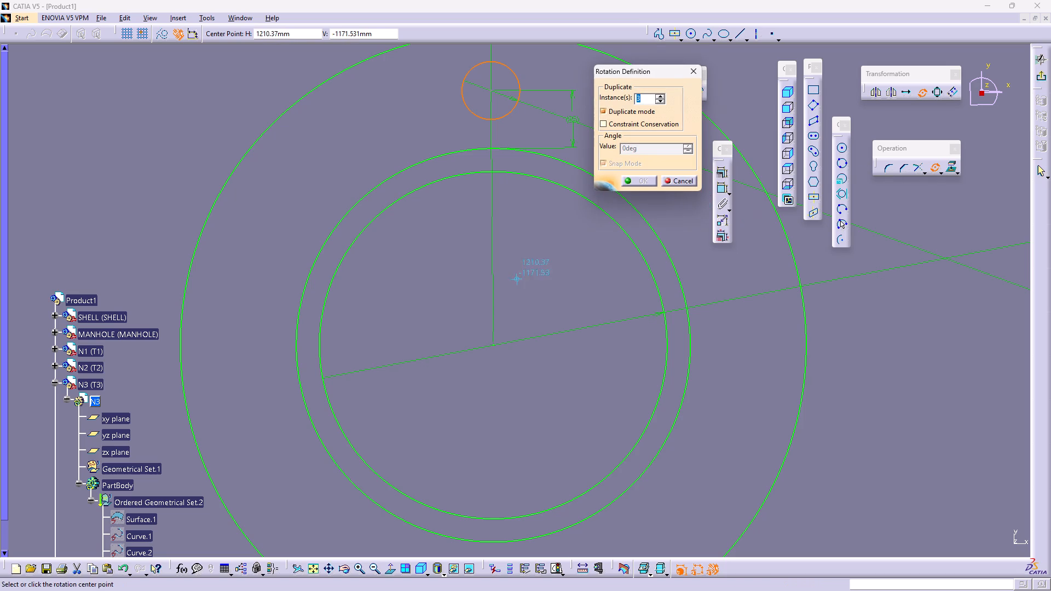
click(492, 346)
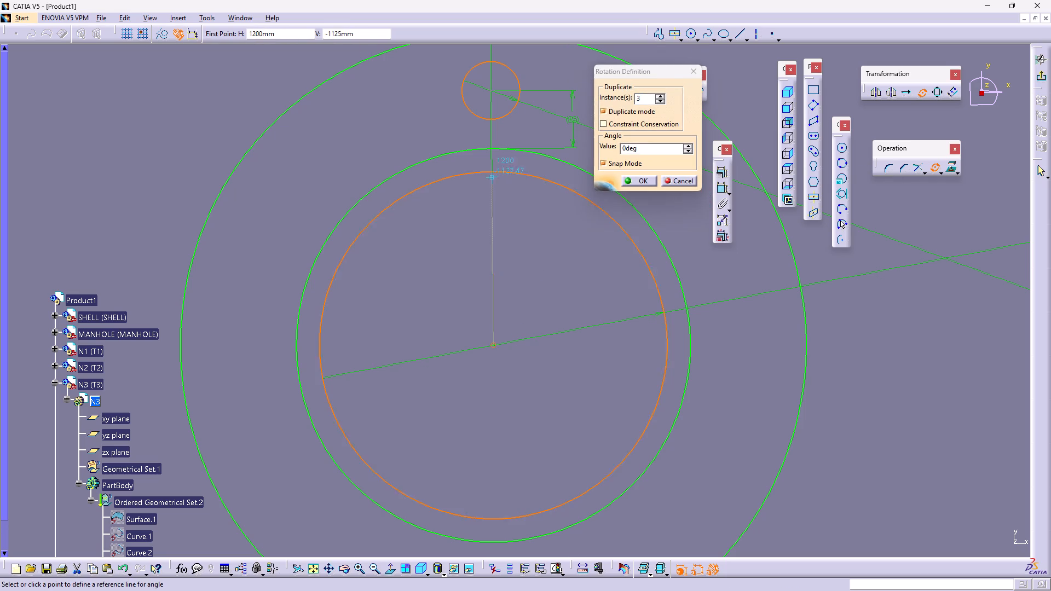
click(492, 89)
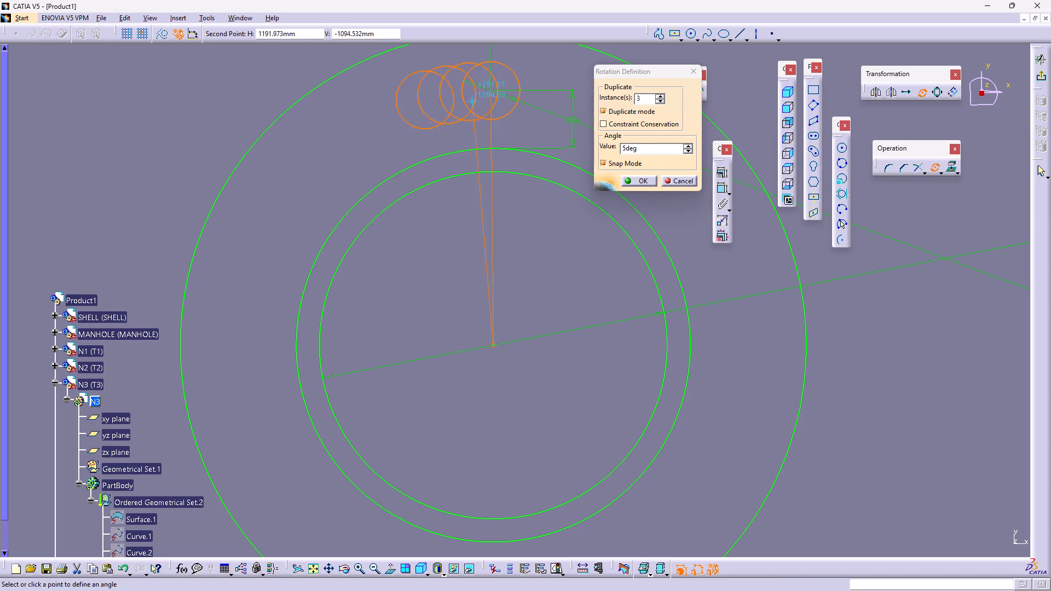
click(257, 347)
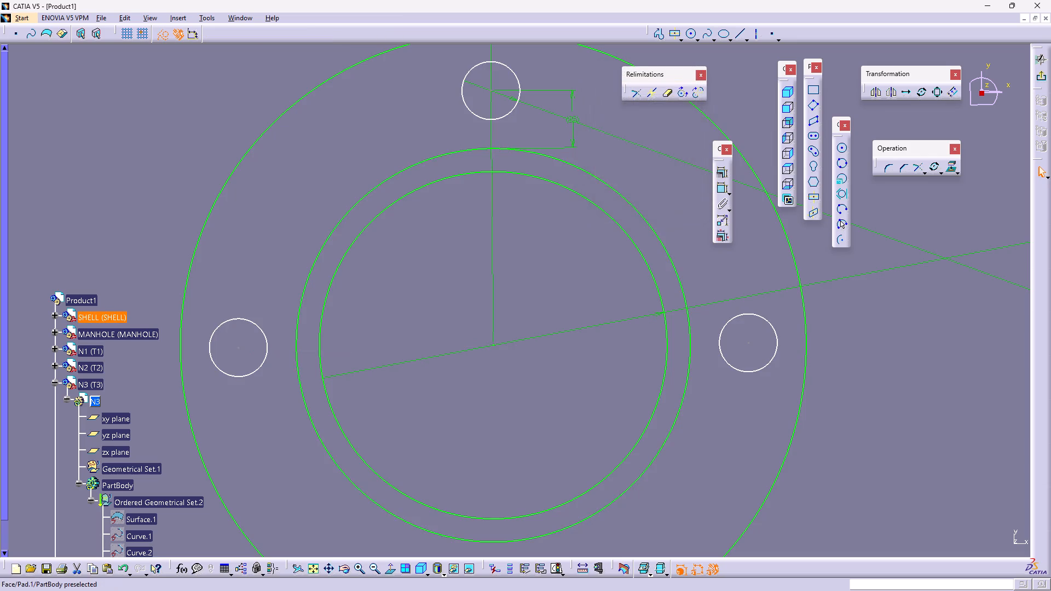
Exit the completed nozzle sketch and clear the selection.
middle_drag(392, 405, 418, 358)
right_click(358, 271)
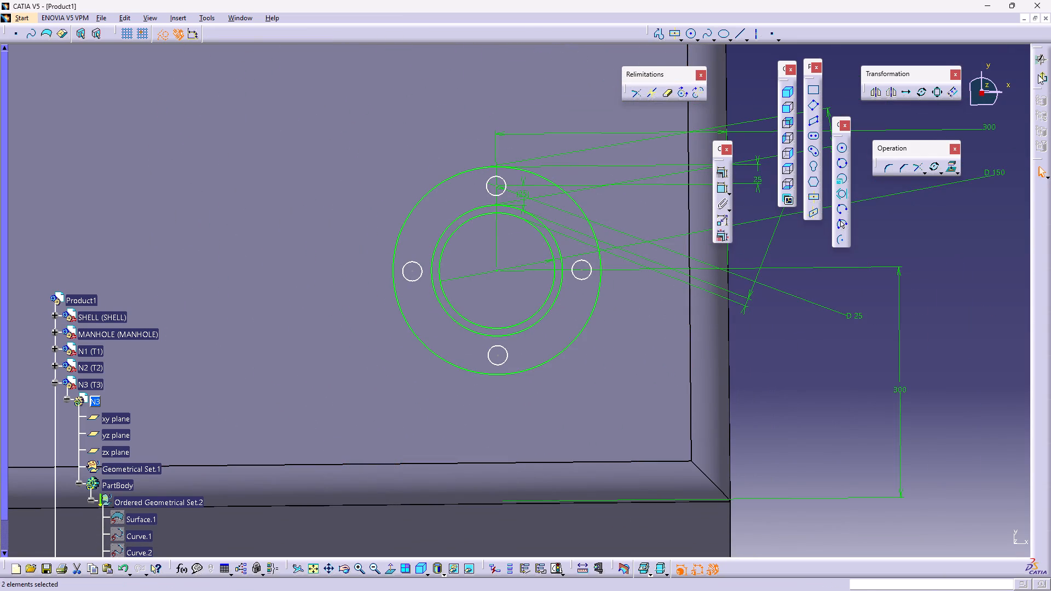
click(1038, 74)
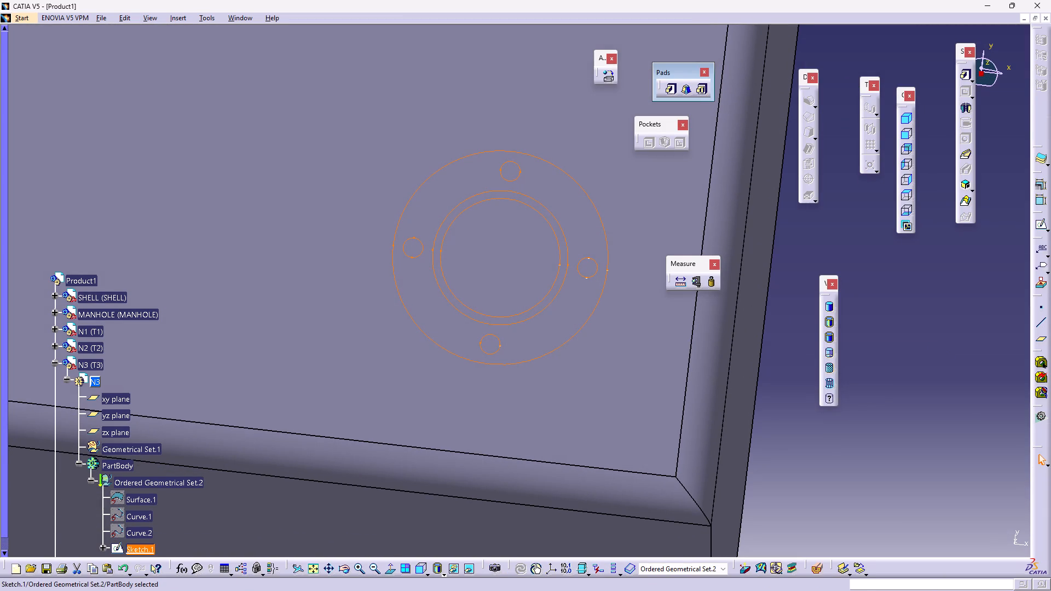
click(793, 359)
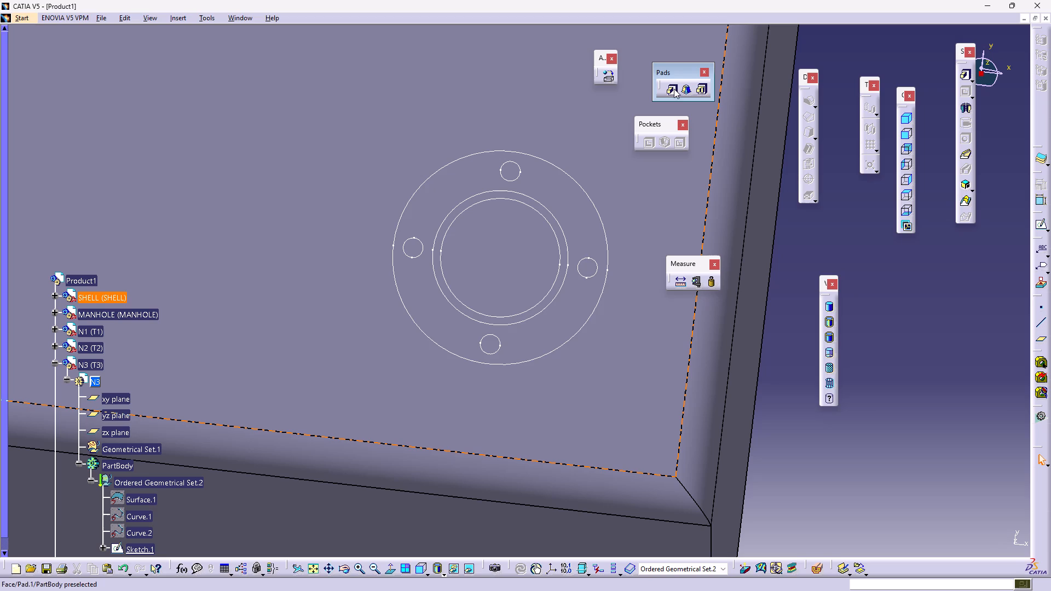
Start a Multi-Pad using the nozzle sketch with its concentric circles and four bolt holes.
click(703, 91)
click(609, 327)
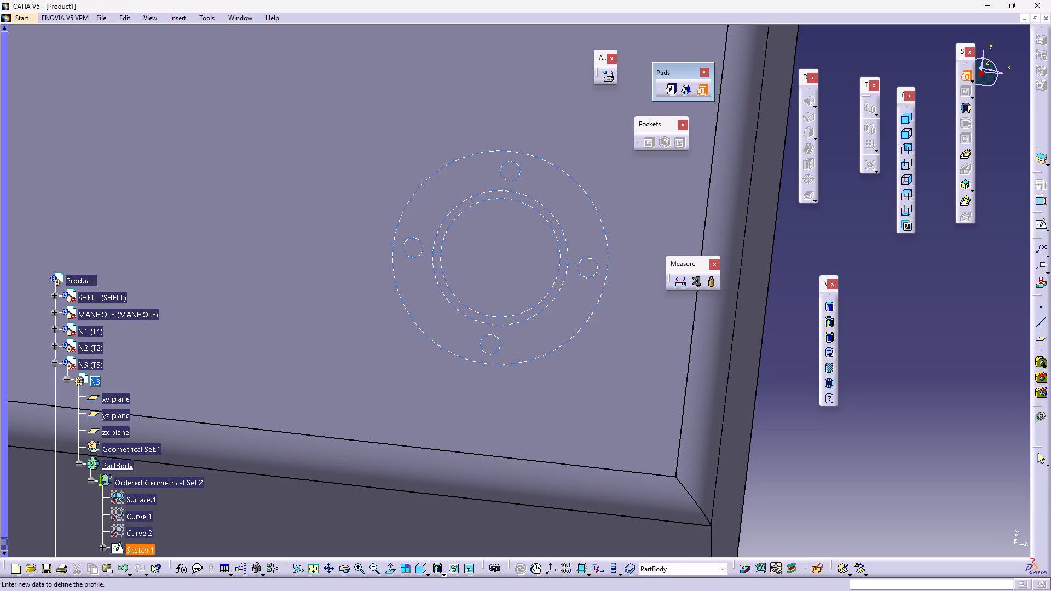
click(551, 303)
middle_drag(542, 375, 510, 94)
right_drag(526, 367, 510, 94)
scroll(588, 159, up, 1)
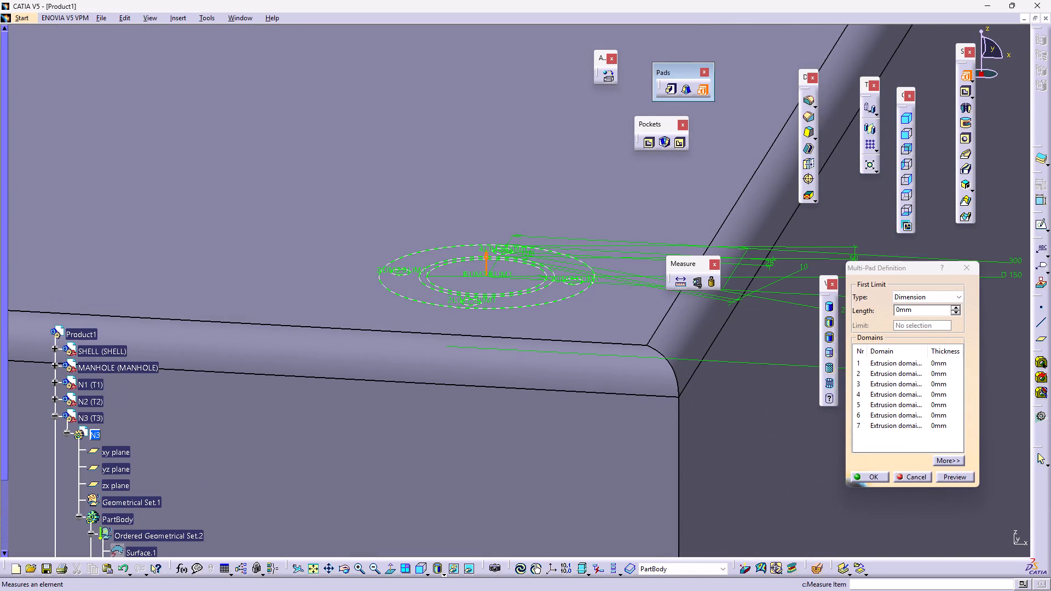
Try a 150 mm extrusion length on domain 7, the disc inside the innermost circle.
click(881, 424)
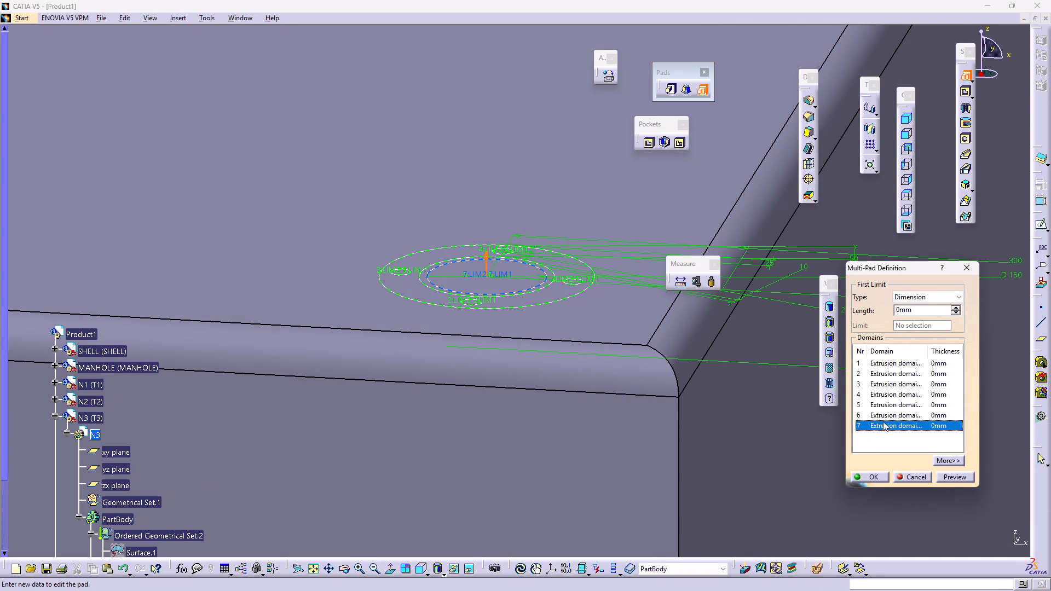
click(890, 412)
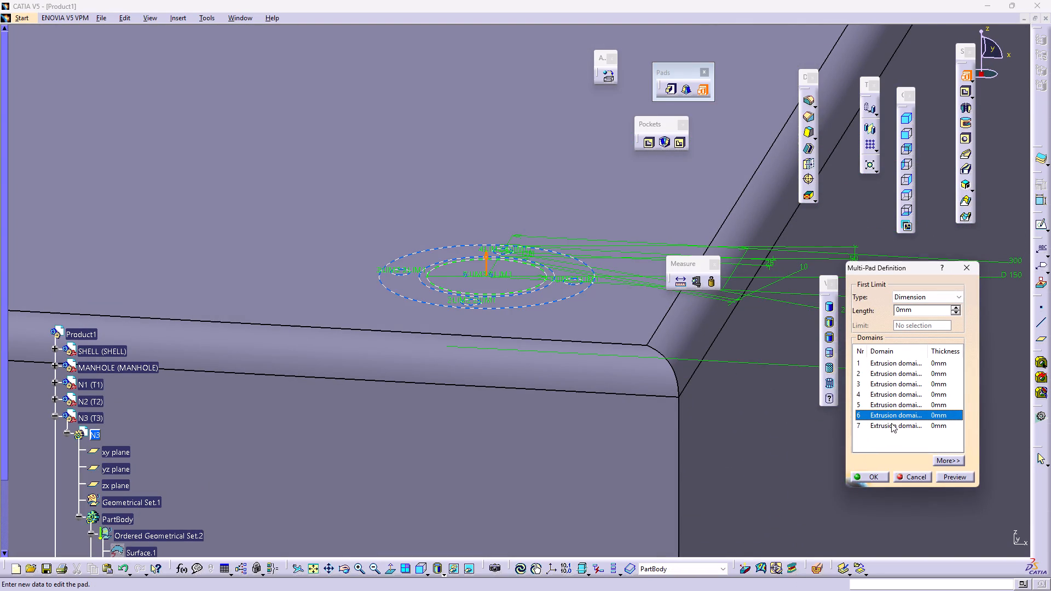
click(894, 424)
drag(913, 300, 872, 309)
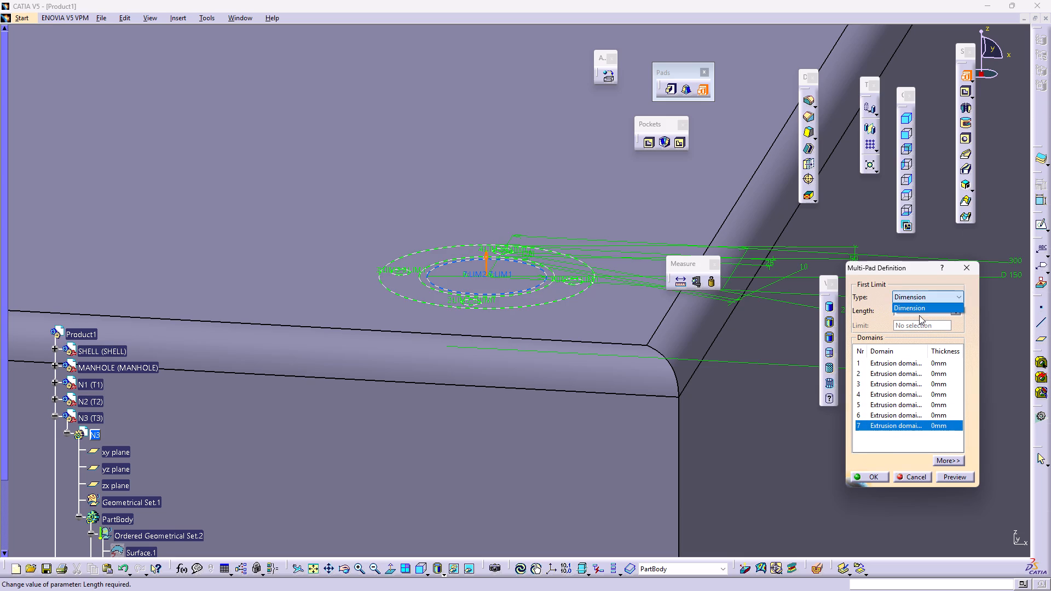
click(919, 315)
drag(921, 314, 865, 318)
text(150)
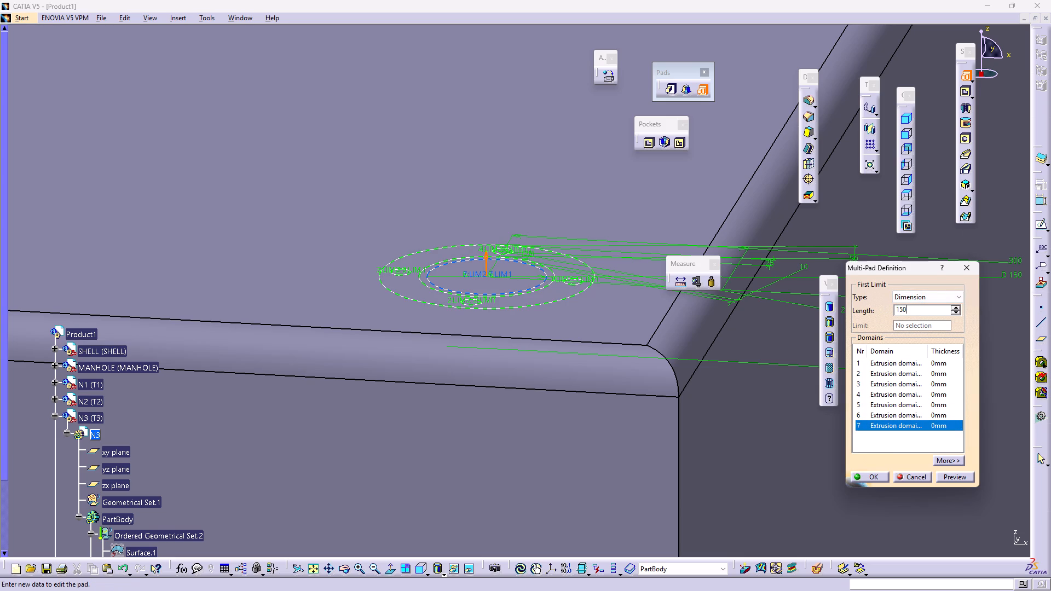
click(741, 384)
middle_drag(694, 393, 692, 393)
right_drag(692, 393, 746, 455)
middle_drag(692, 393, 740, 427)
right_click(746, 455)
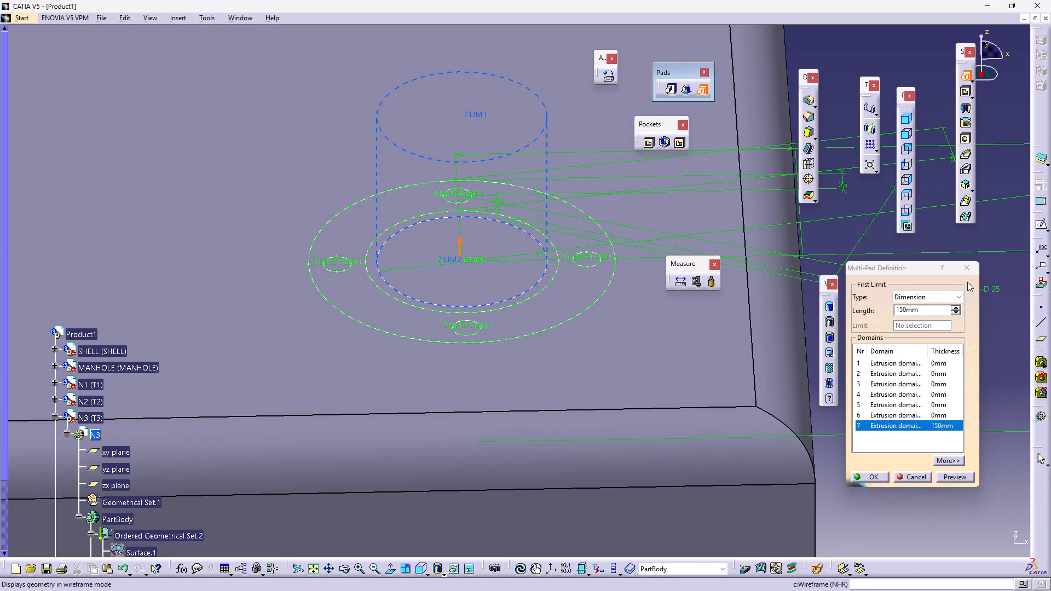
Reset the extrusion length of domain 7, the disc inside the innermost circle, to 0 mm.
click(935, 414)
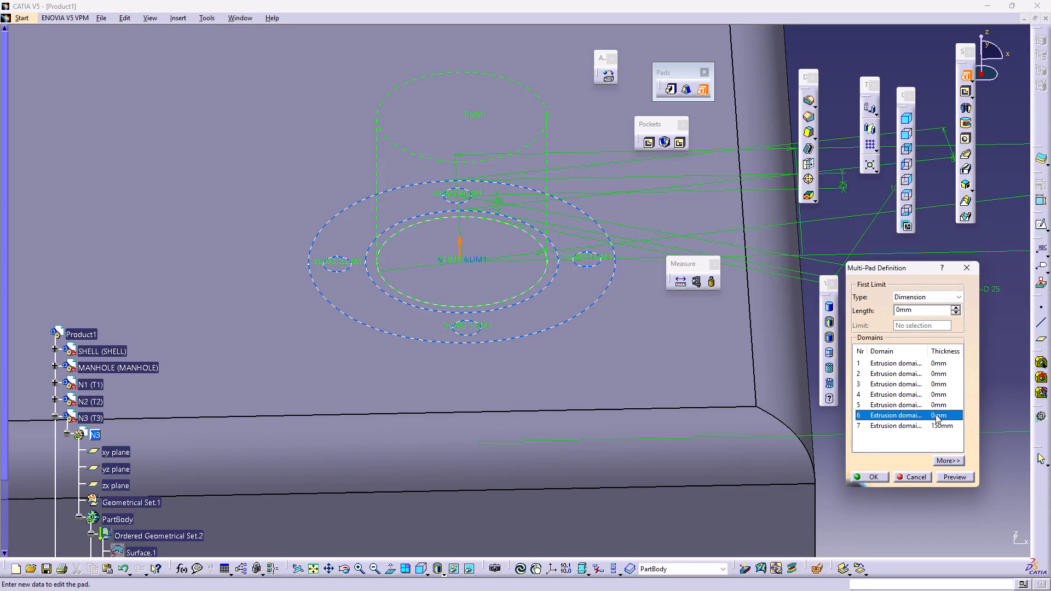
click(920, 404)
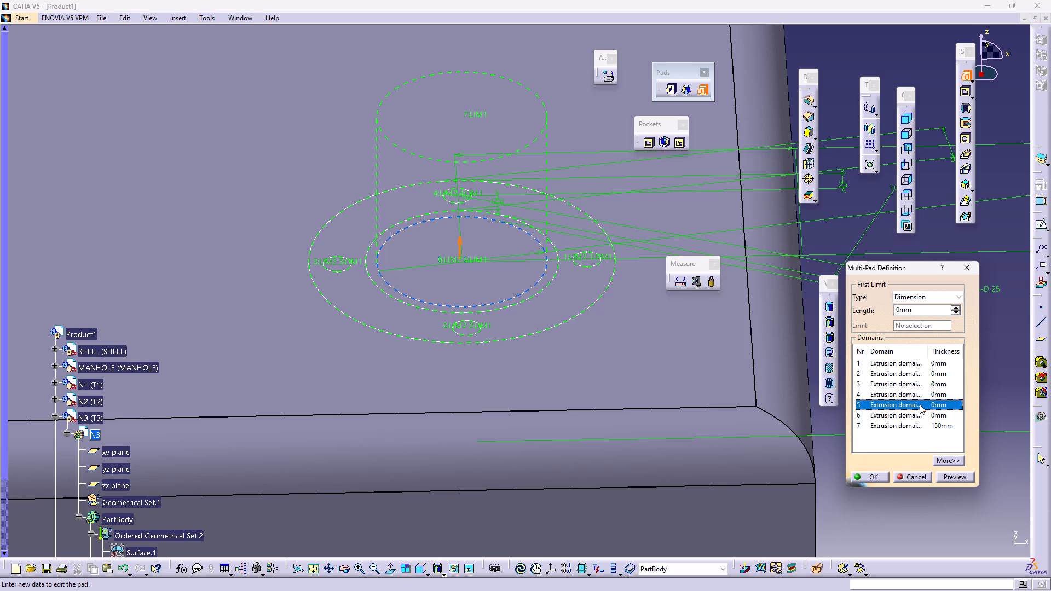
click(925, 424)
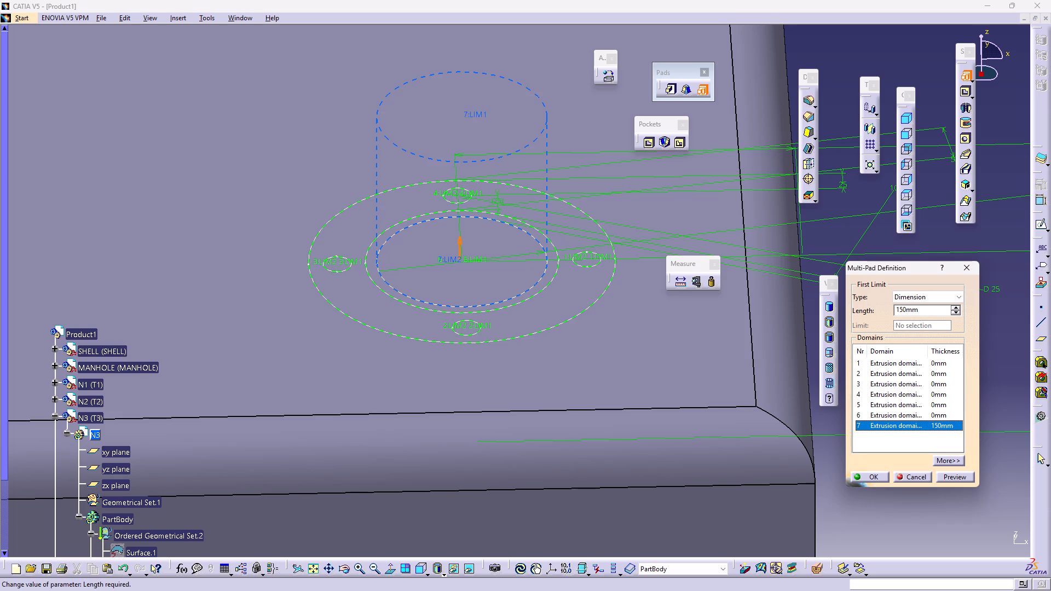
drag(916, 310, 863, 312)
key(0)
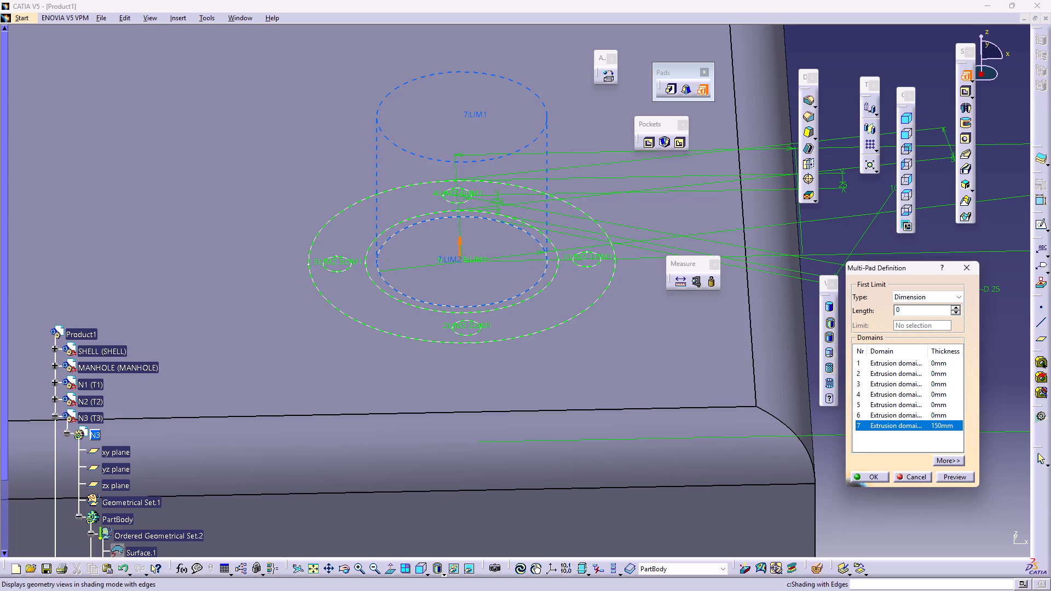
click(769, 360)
Set the extrusion length of domain 5, the thin ring between the inner and middle circles, to 150 mm and preview it.
click(922, 393)
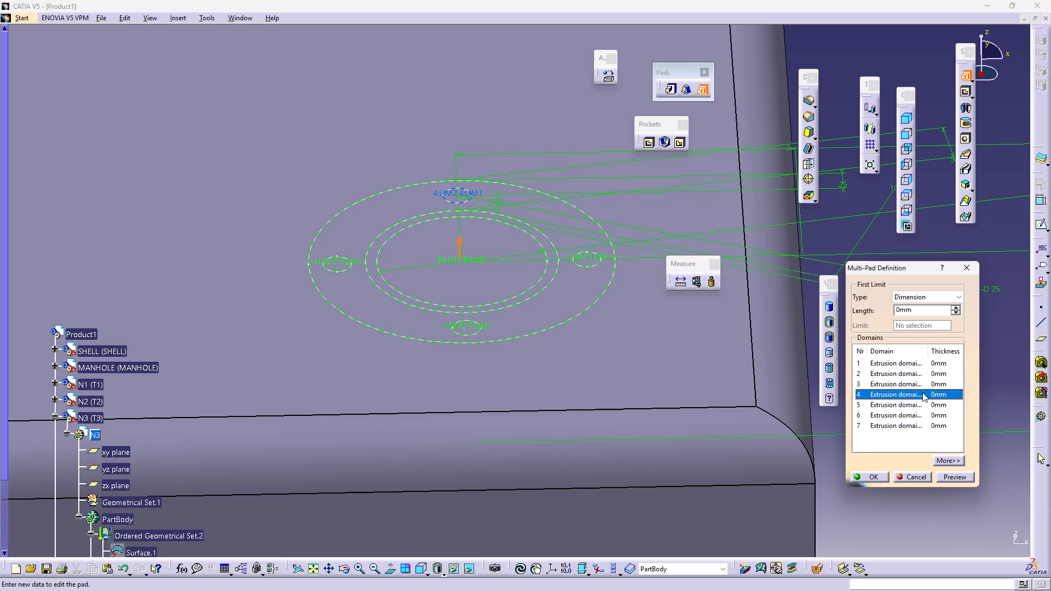
click(927, 403)
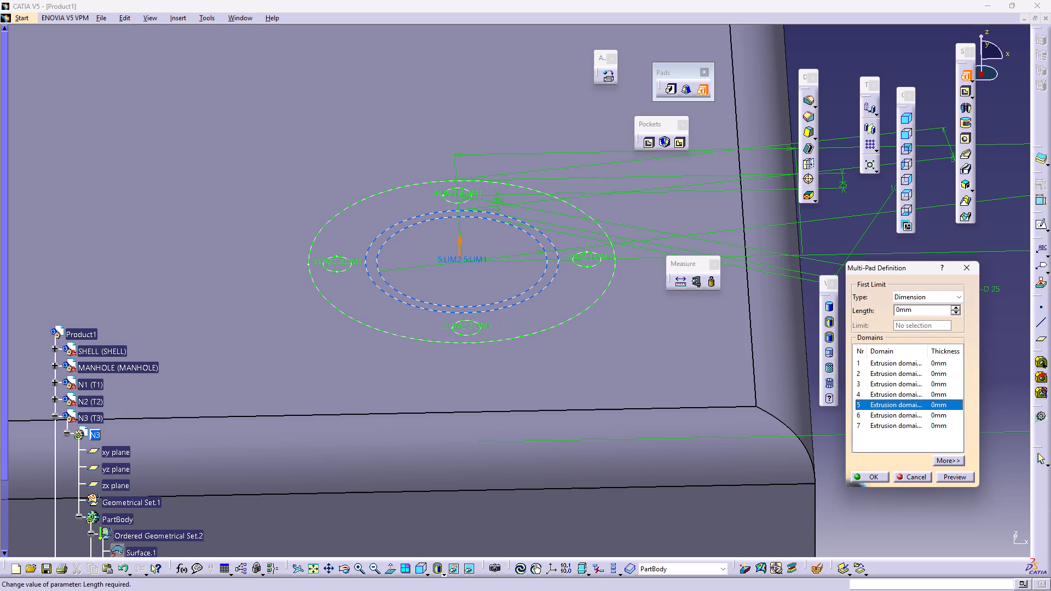
drag(913, 310, 863, 319)
key(2)
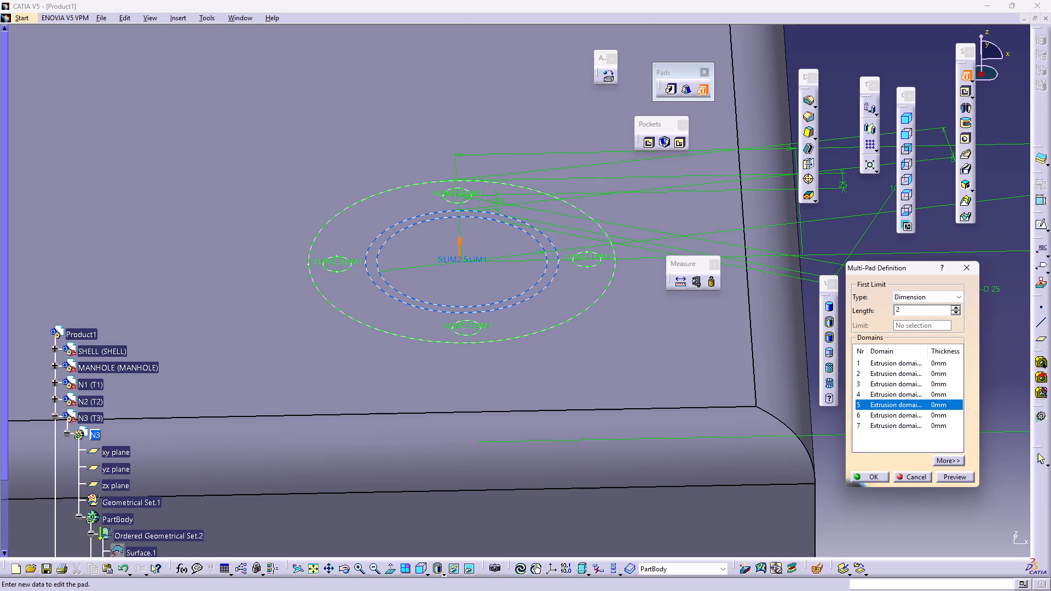
key(BackSpace)
key(BackSpace)
text(150)
click(706, 359)
middle_drag(652, 368, 659, 309)
right_drag(652, 368, 659, 309)
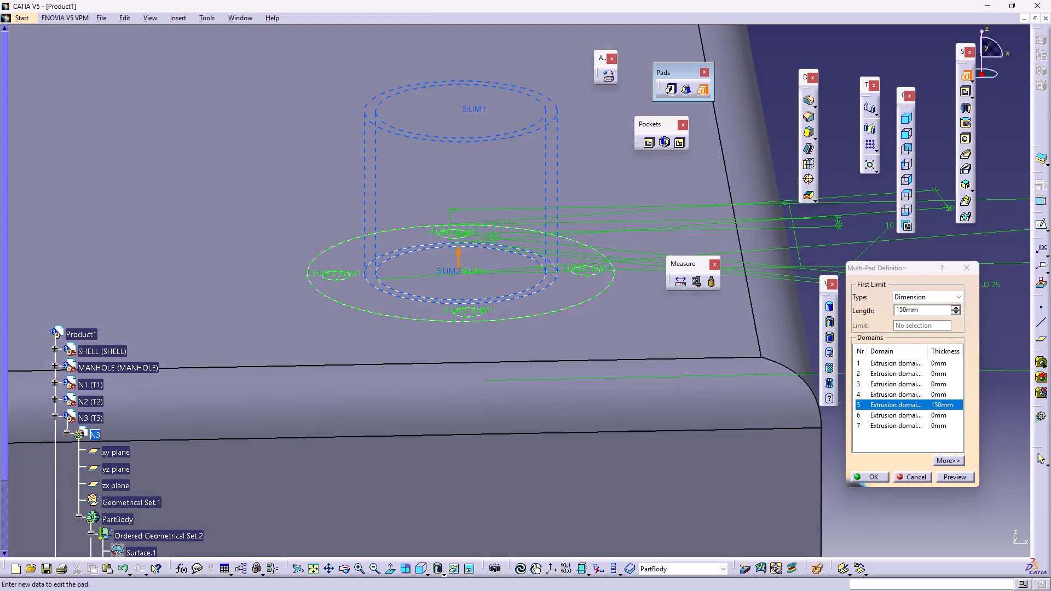
right_drag(659, 309, 678, 288)
middle_drag(659, 309, 678, 288)
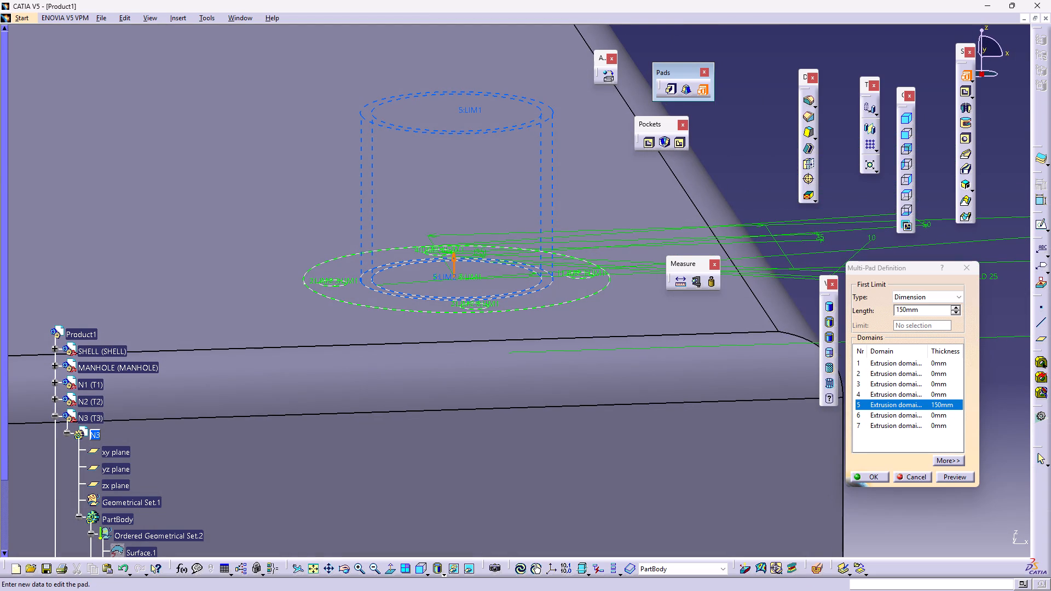
click(960, 472)
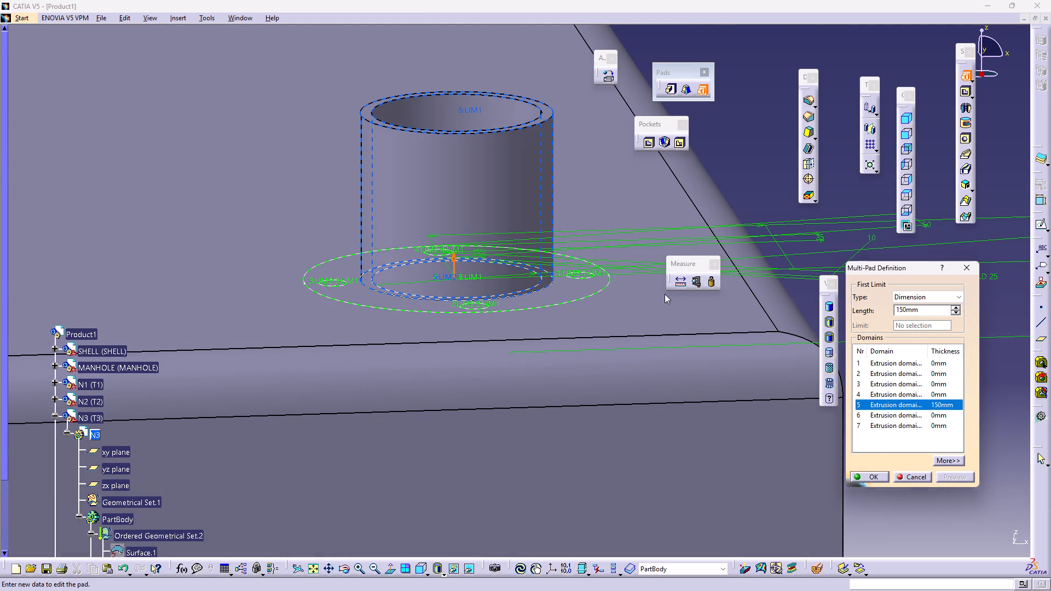
Examine the height of the previewed N3 pipe against the existing nozzles and their flanges from straight-on side views.
middle_drag(665, 294, 534, 409)
right_drag(662, 294, 536, 416)
middle_drag(561, 358, 529, 519)
right_drag(555, 366, 479, 439)
right_click(479, 439)
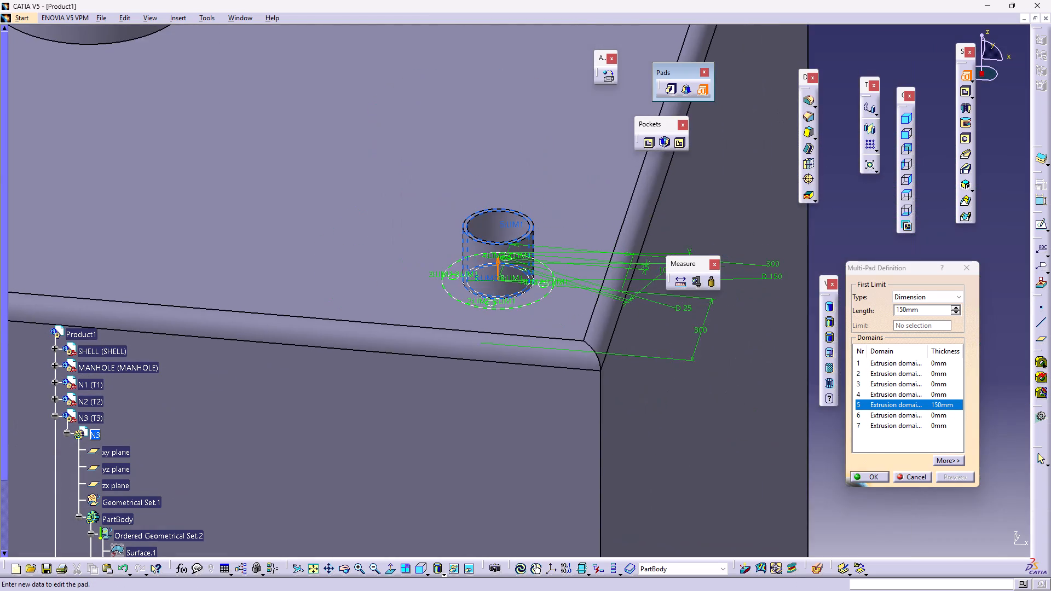
middle_drag(394, 399, 588, 493)
middle_drag(353, 413, 525, 387)
right_drag(425, 385, 490, 352)
right_click(498, 330)
middle_drag(359, 391, 558, 376)
middle_drag(496, 378, 488, 279)
right_drag(496, 378, 488, 279)
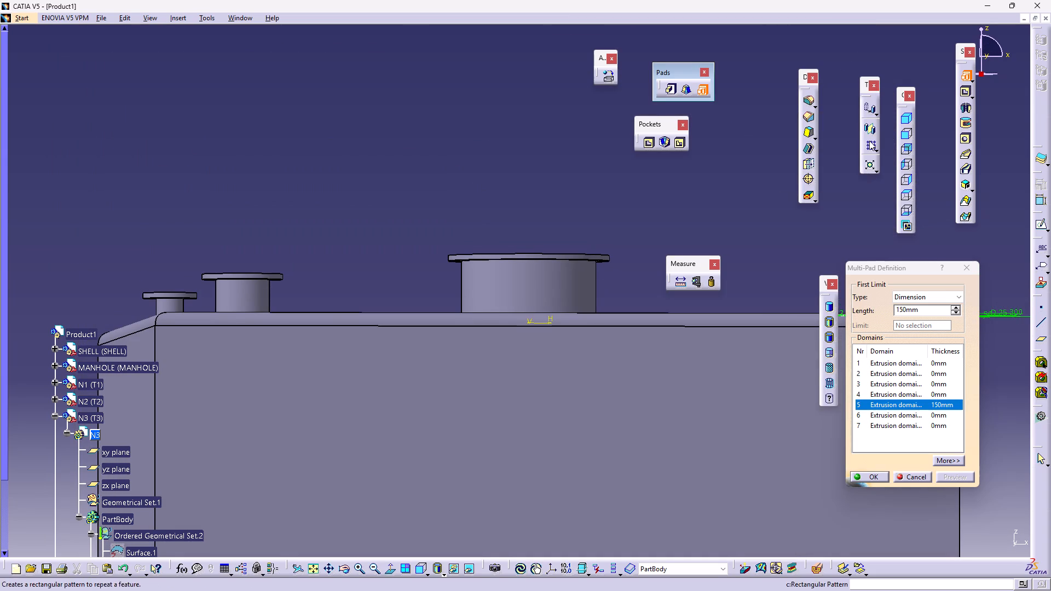
click(905, 135)
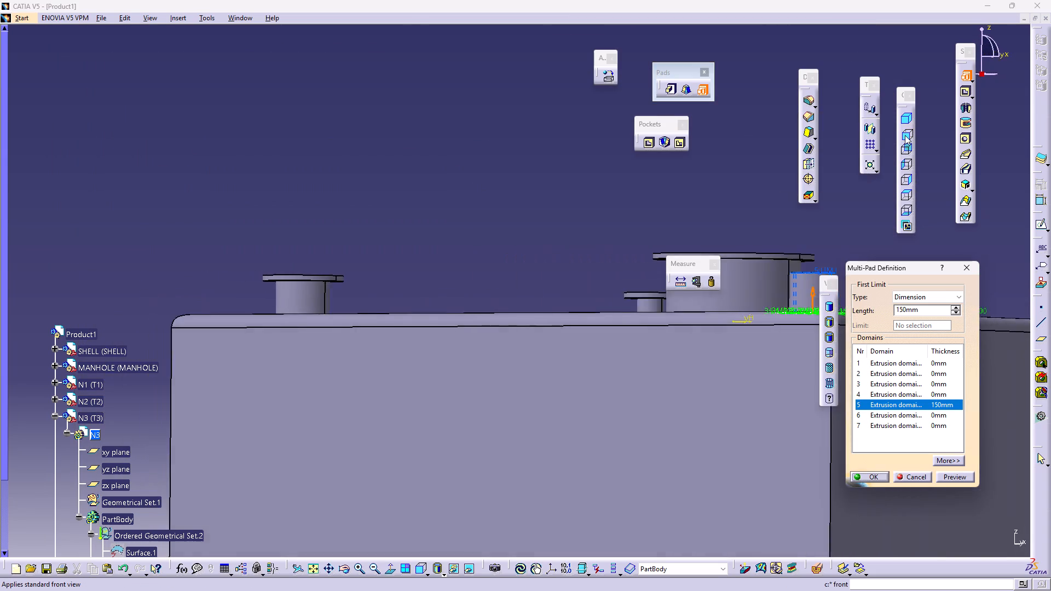
middle_drag(663, 348, 280, 319)
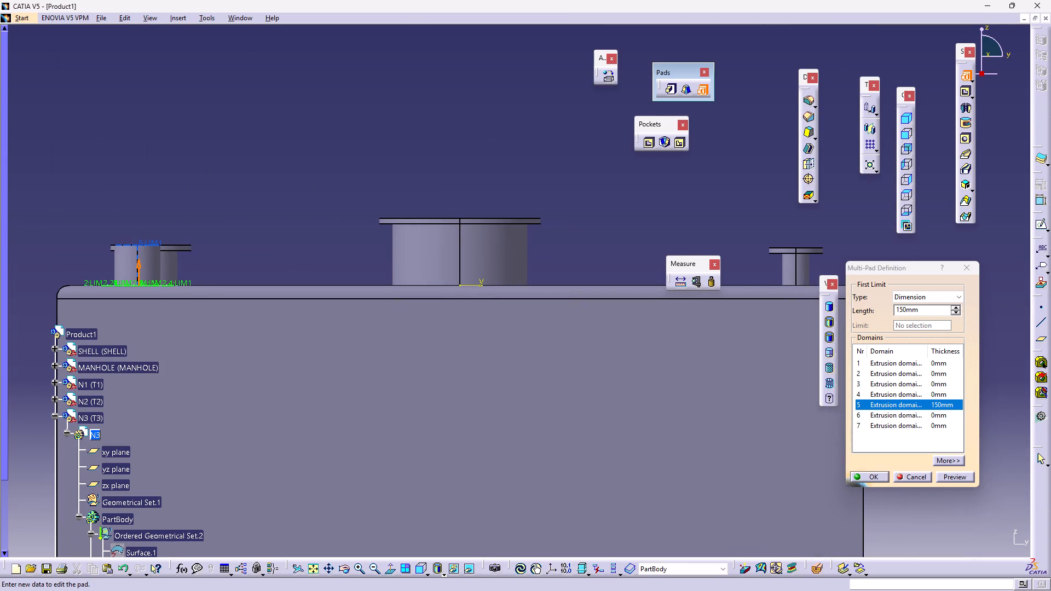
middle_drag(519, 369, 329, 366)
middle_drag(309, 364, 588, 401)
middle_drag(124, 416, 414, 343)
right_click(384, 449)
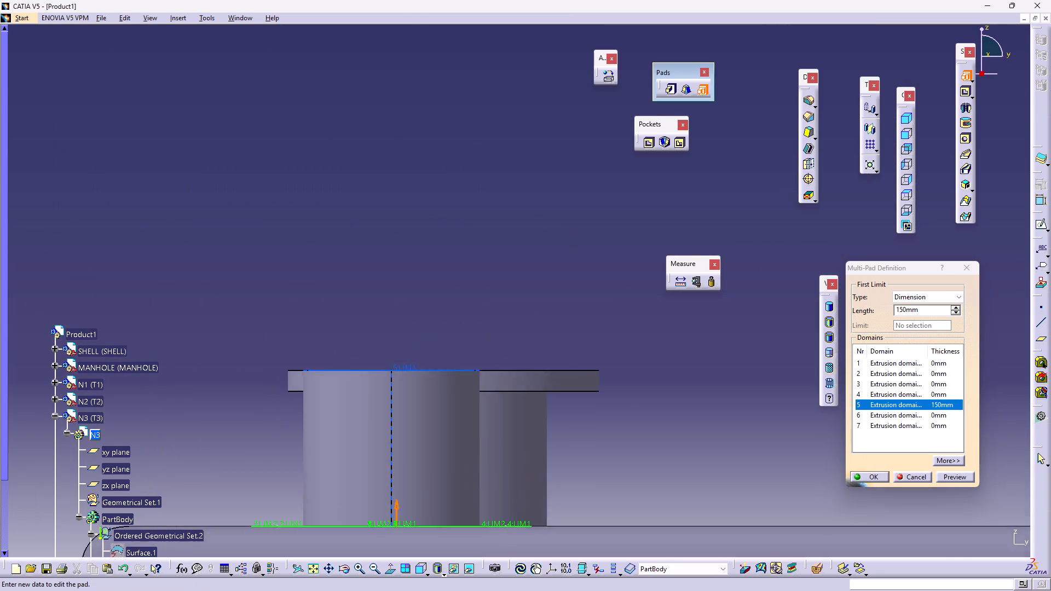
middle_drag(414, 343, 428, 318)
middle_drag(399, 363, 465, 245)
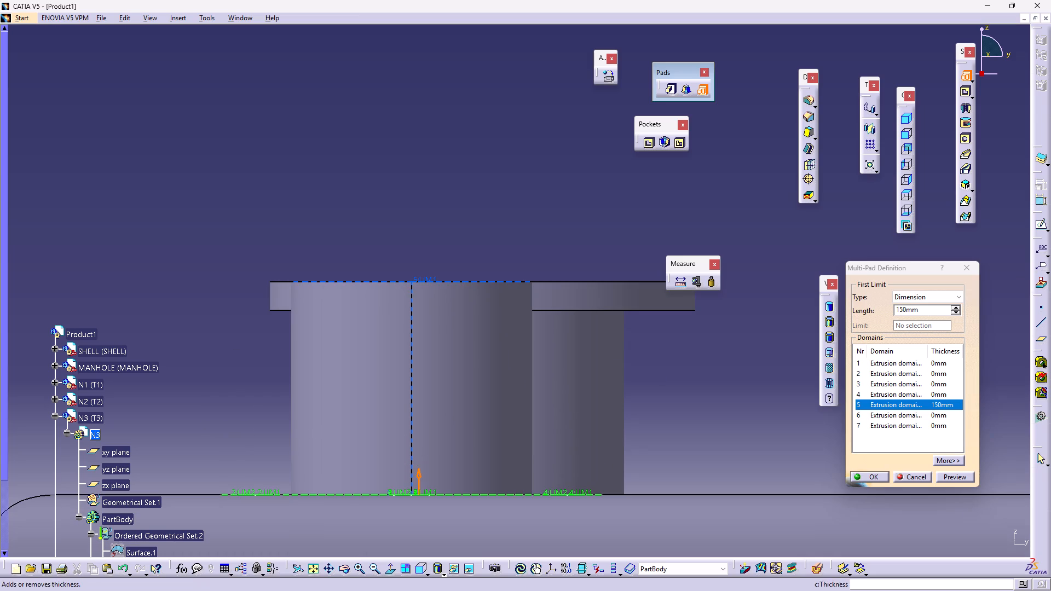
click(908, 165)
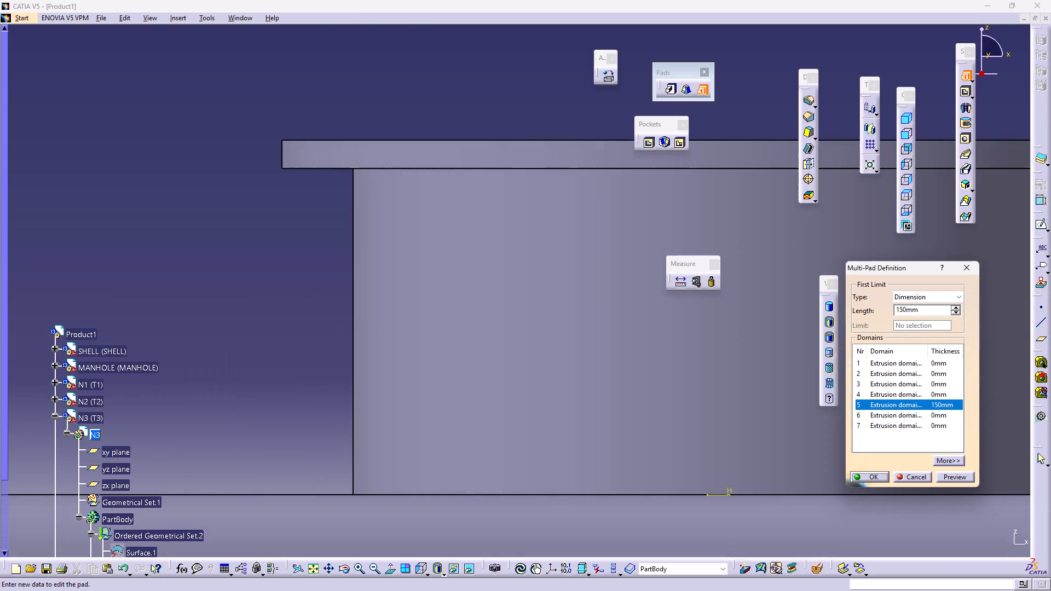
middle_drag(354, 308, 516, 339)
right_click(494, 186)
middle_drag(200, 326, 388, 237)
right_click(359, 326)
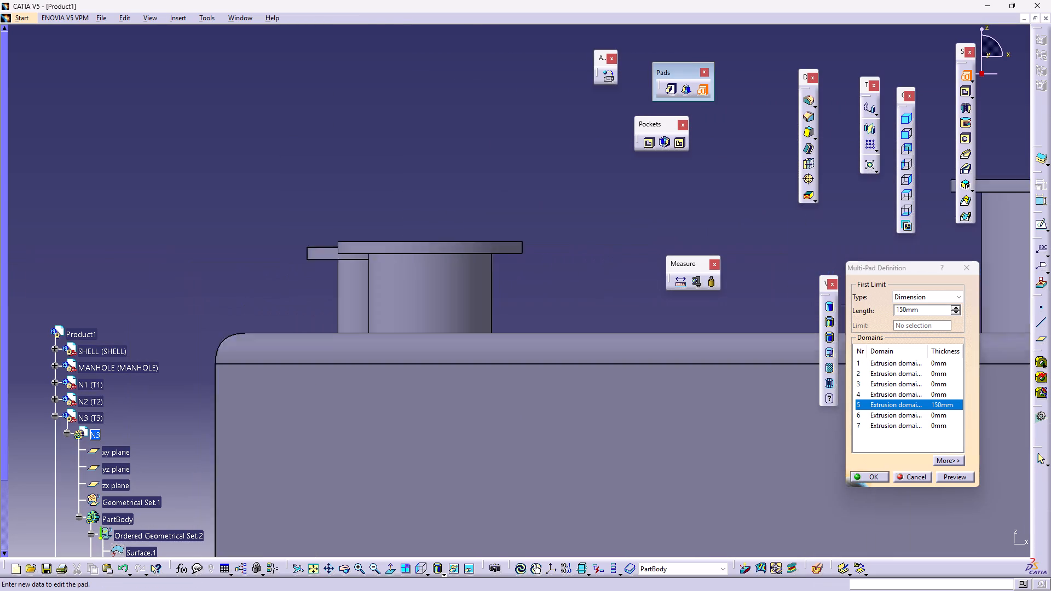
middle_drag(388, 237, 409, 169)
middle_drag(227, 240, 383, 235)
right_click(374, 211)
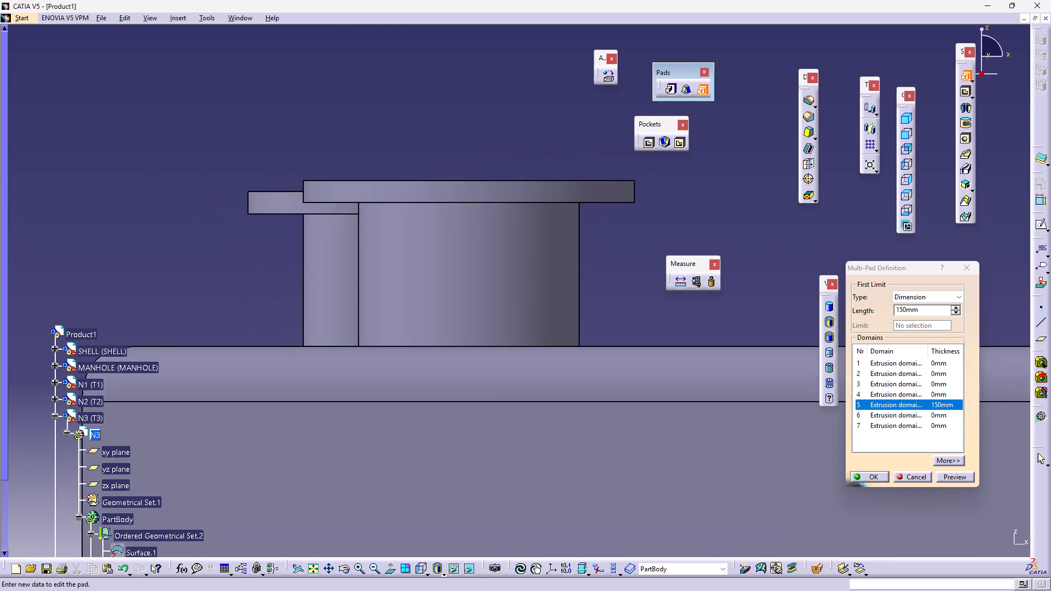
Examine the previewed N3 pipe's height against the neighbouring nozzle's flange in side and front views.
middle_drag(383, 235, 385, 239)
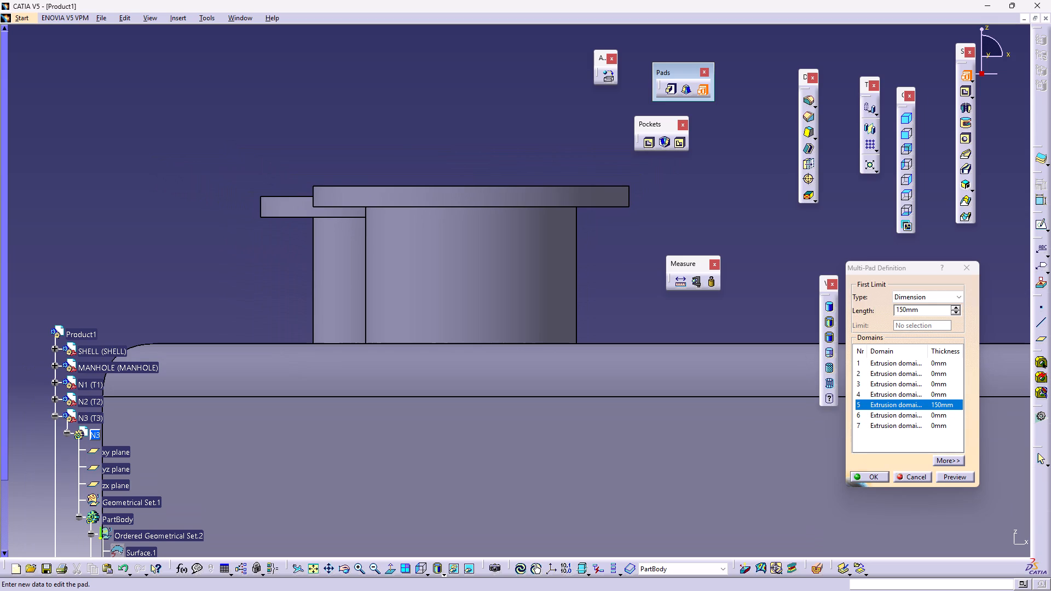
middle_drag(519, 312, 413, 357)
right_click(360, 270)
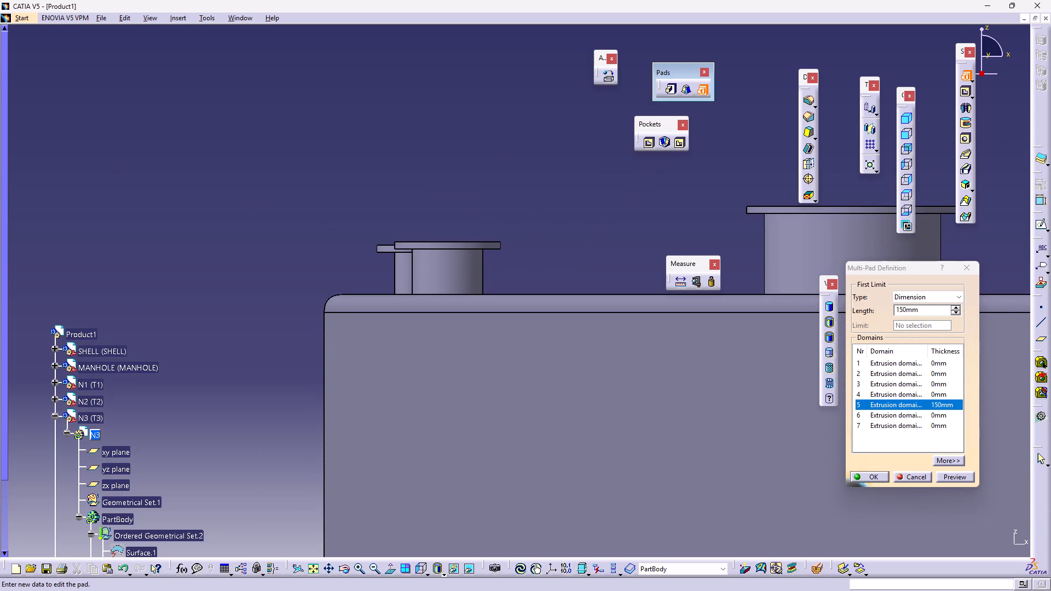
click(904, 135)
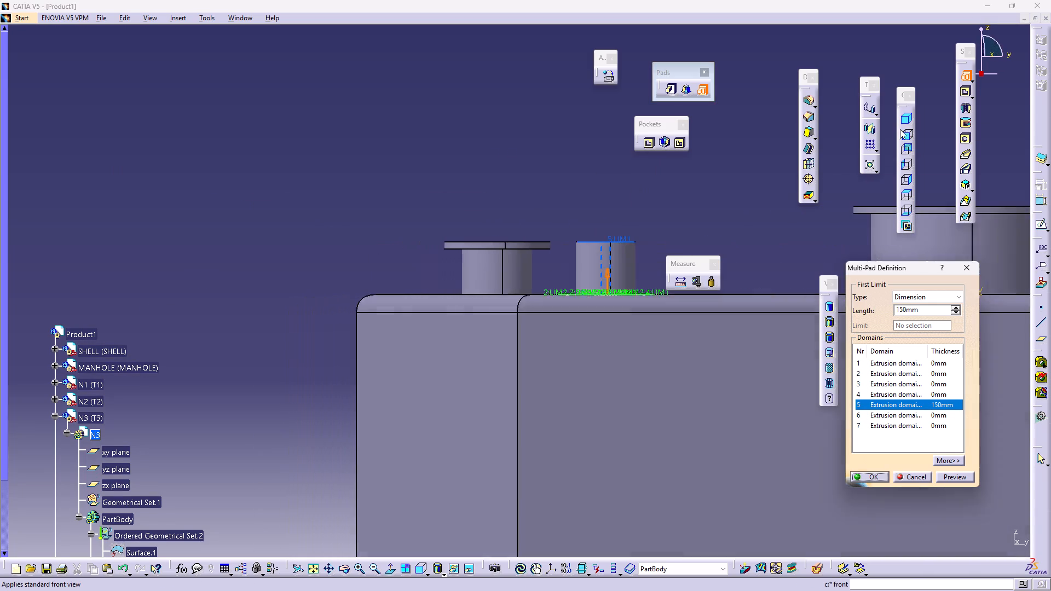
middle_drag(584, 268, 606, 184)
right_click(584, 268)
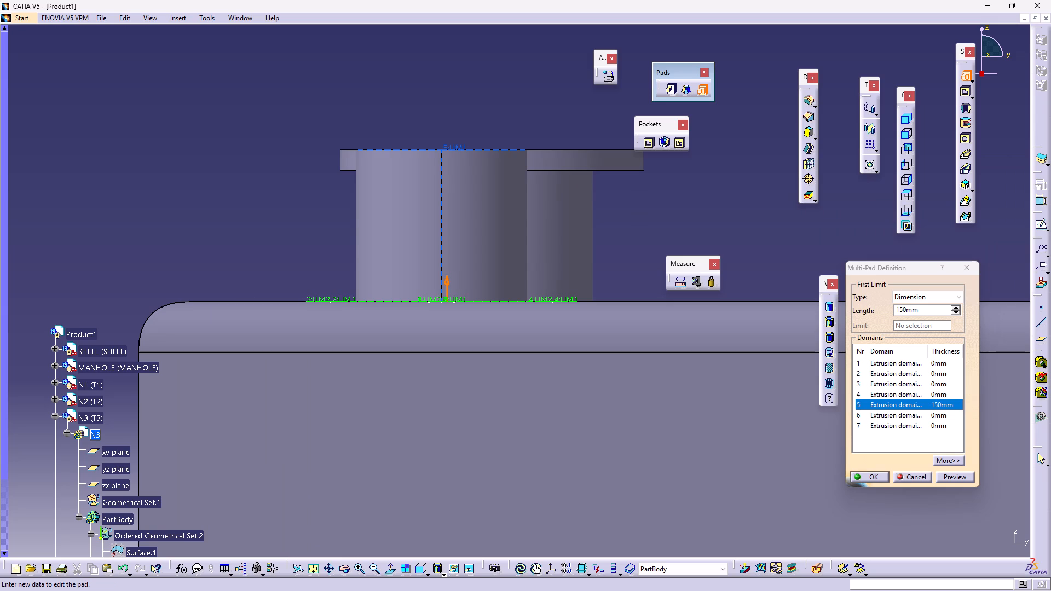
middle_drag(646, 241, 552, 245)
right_click(503, 192)
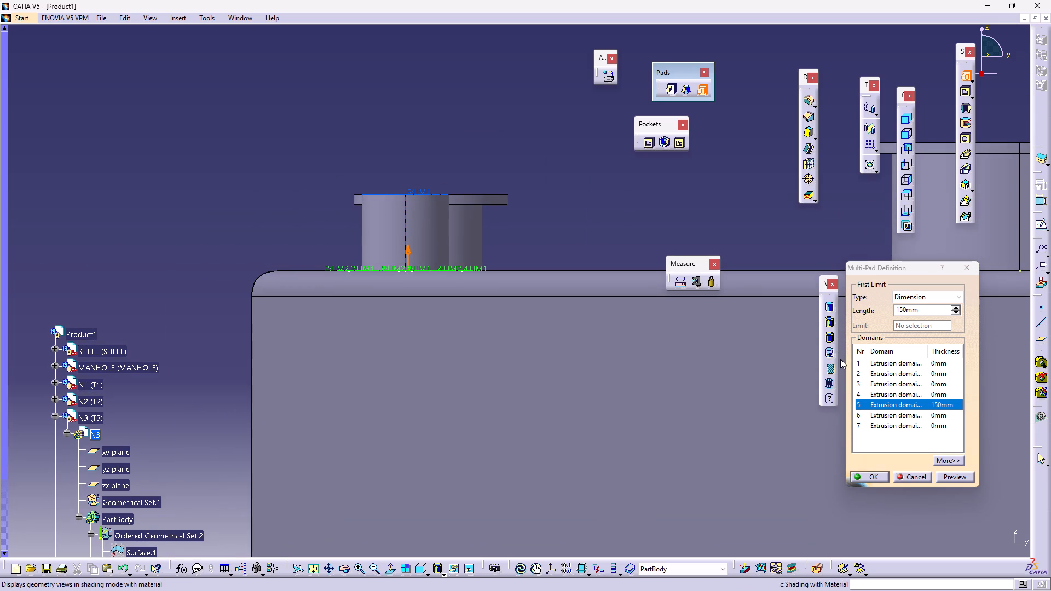
Set the extrusion length of domain 6, the flange ring with four bolt holes, to 150 mm and preview it.
click(900, 416)
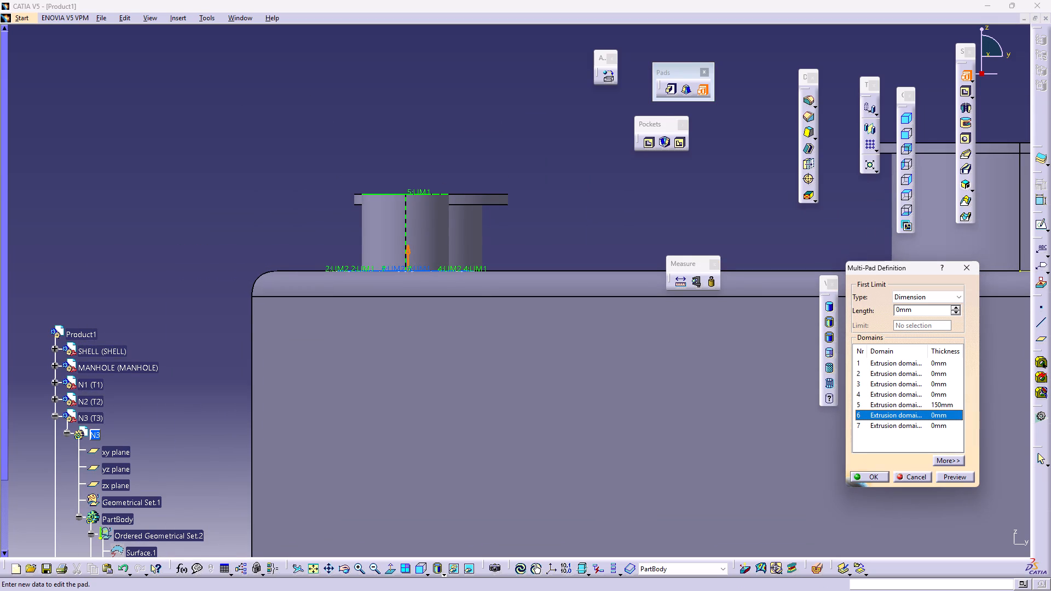
middle_drag(559, 163, 524, 407)
right_drag(559, 161, 522, 405)
middle_drag(540, 345, 535, 0)
middle_drag(521, 552, 563, 97)
scroll(563, 102, up, 1)
middle_drag(489, 445, 597, 198)
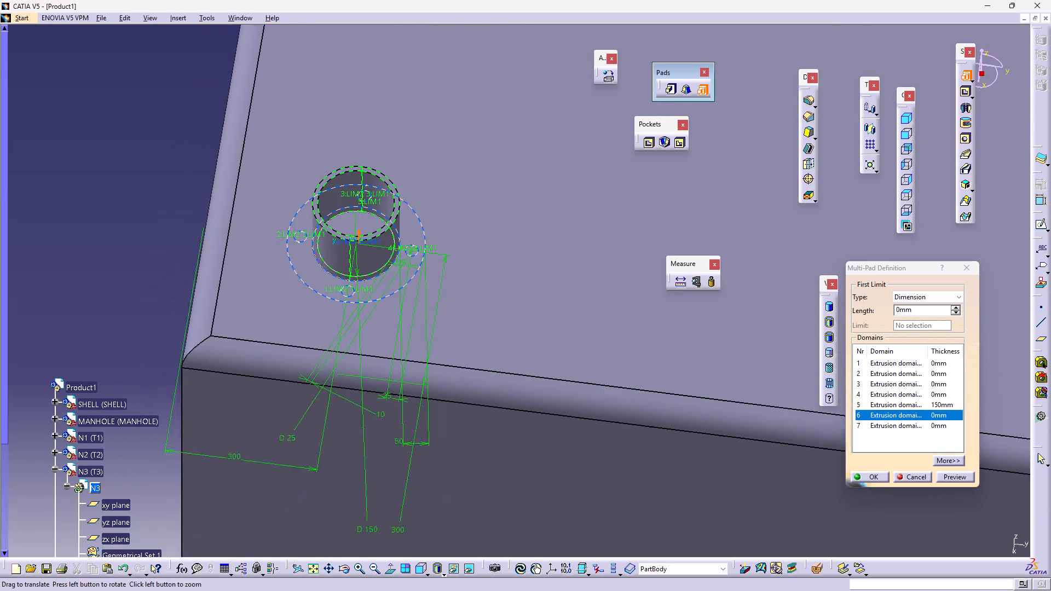
middle_drag(597, 198, 608, 171)
middle_drag(572, 292, 583, 316)
right_drag(565, 325, 578, 372)
right_click(579, 372)
middle_drag(475, 353, 565, 320)
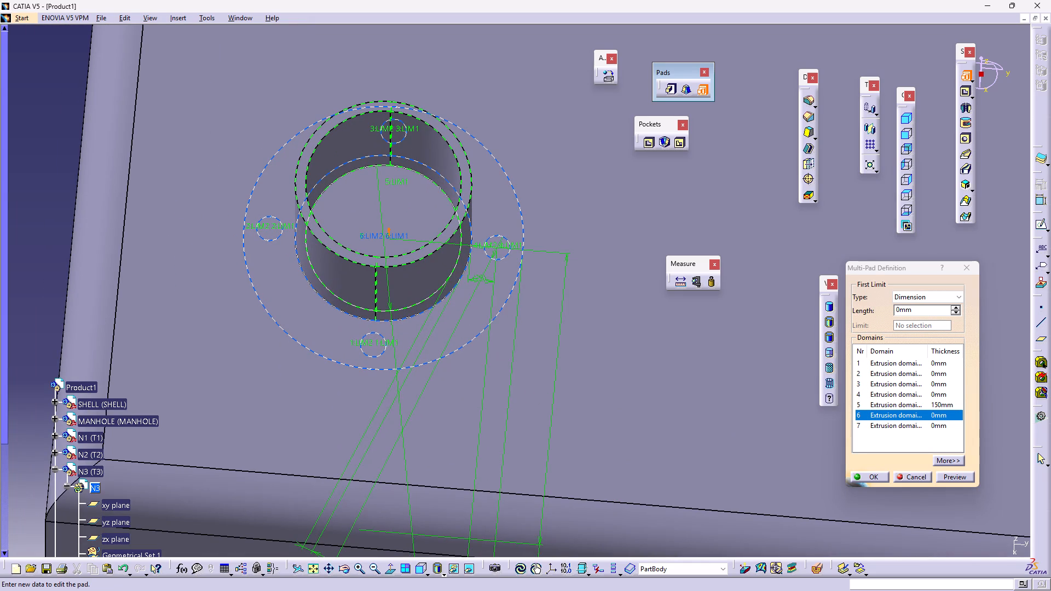
click(882, 426)
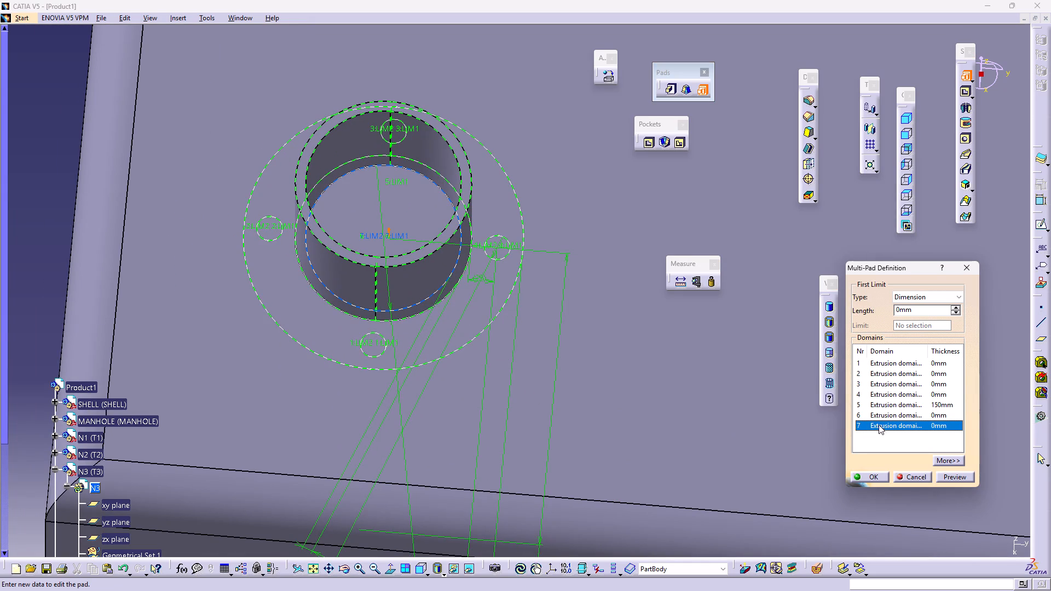
click(878, 416)
drag(915, 310, 884, 315)
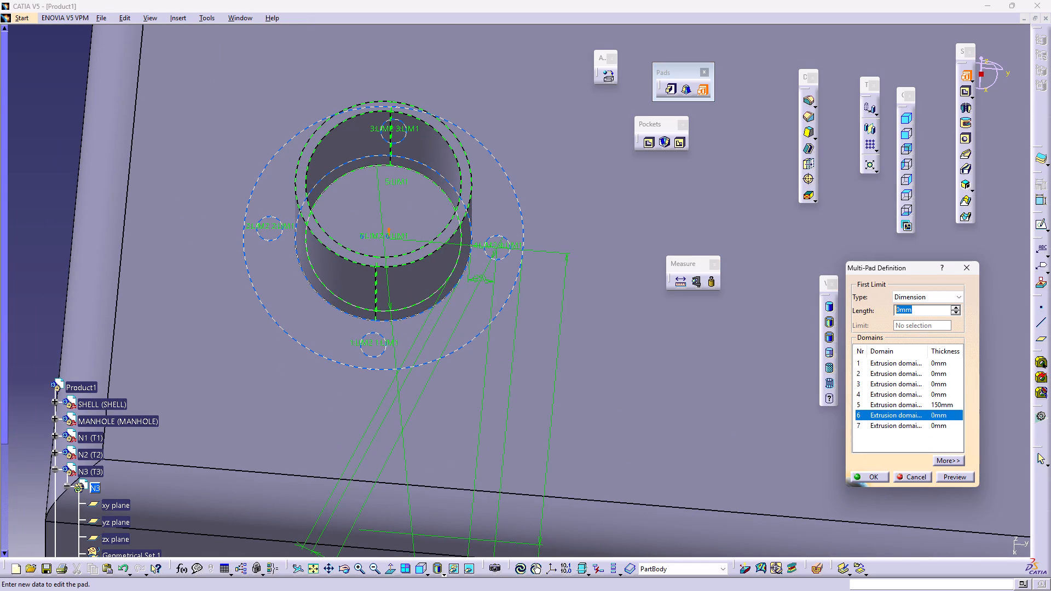
drag(884, 315, 866, 319)
text(150)
click(487, 426)
middle_drag(490, 418, 512, 279)
right_drag(491, 418, 488, 180)
right_click(488, 179)
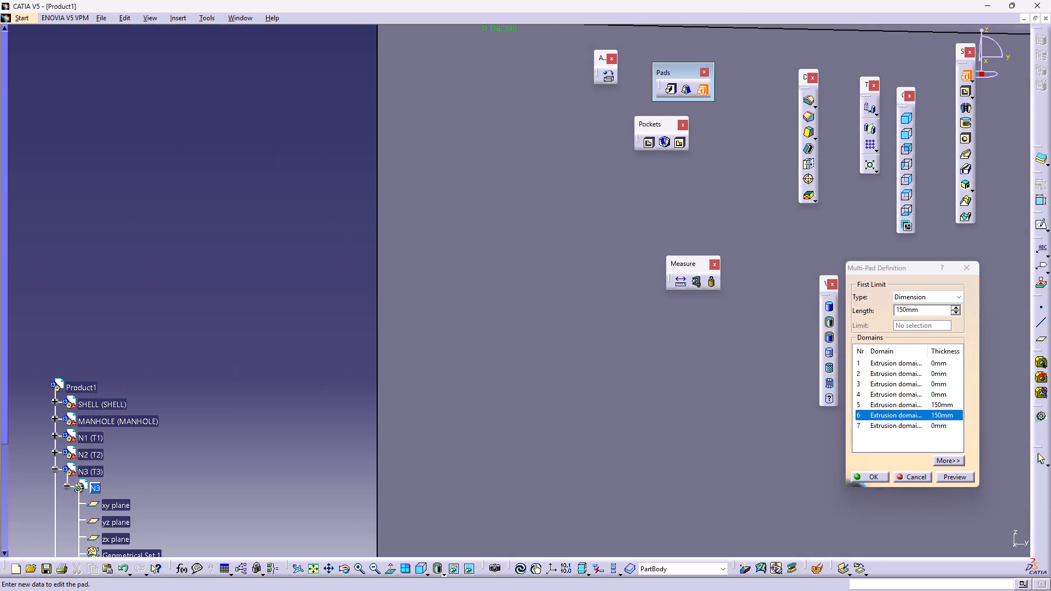
middle_drag(512, 279, 516, 283)
middle_drag(510, 200, 395, 450)
middle_drag(383, 401, 408, 328)
right_drag(377, 397, 431, 392)
right_drag(432, 392, 426, 386)
middle_drag(334, 320, 472, 352)
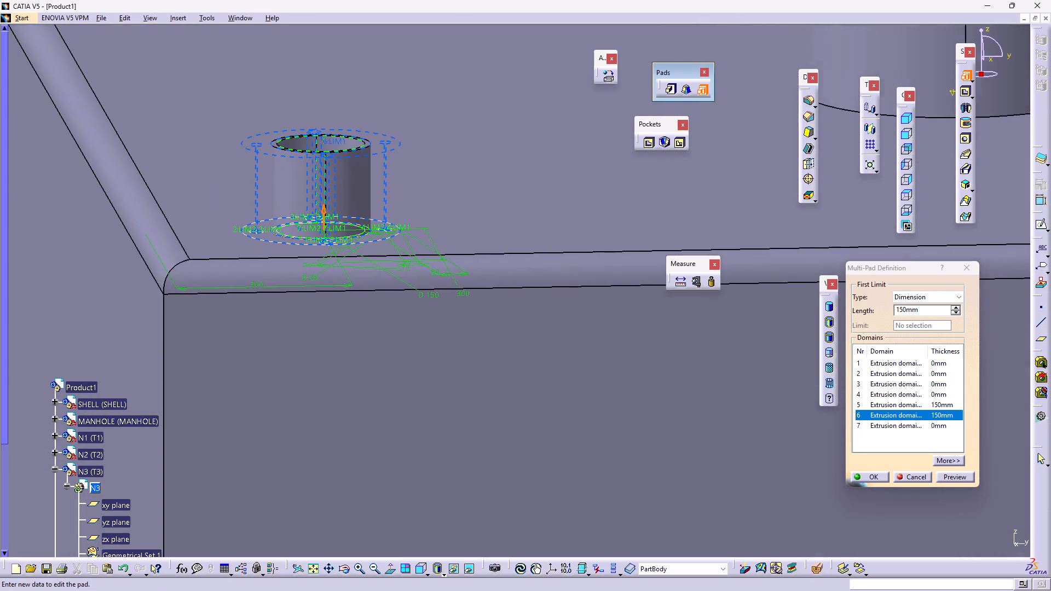
middle_drag(472, 352, 528, 366)
click(957, 476)
Set domain 6's second limit length to -130 mm, preview the flange and complete the N3 multi-pad.
middle_drag(675, 346, 637, 390)
right_drag(673, 346, 637, 390)
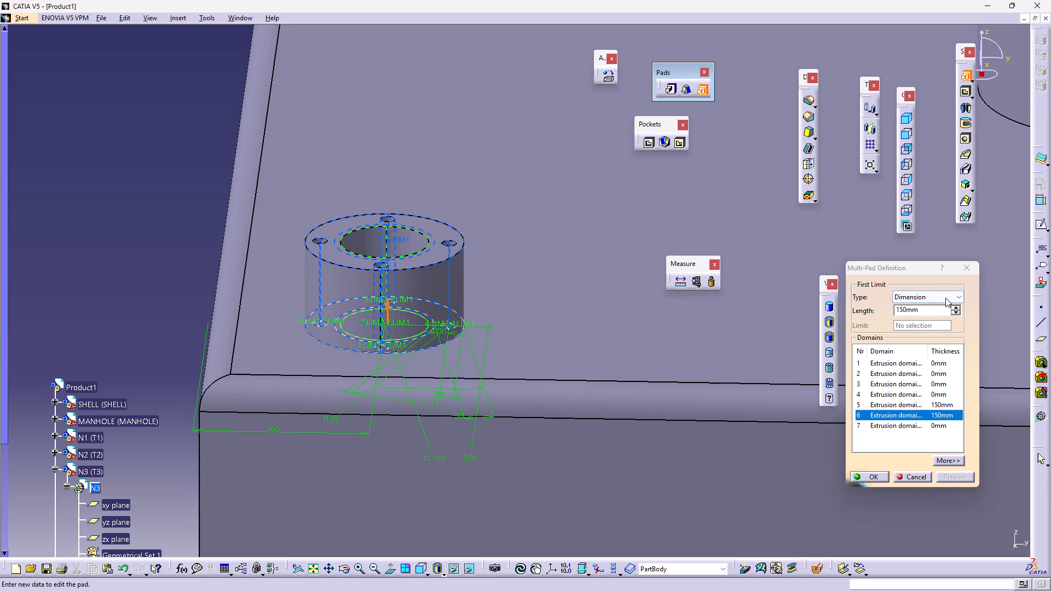
click(953, 459)
drag(996, 310, 985, 311)
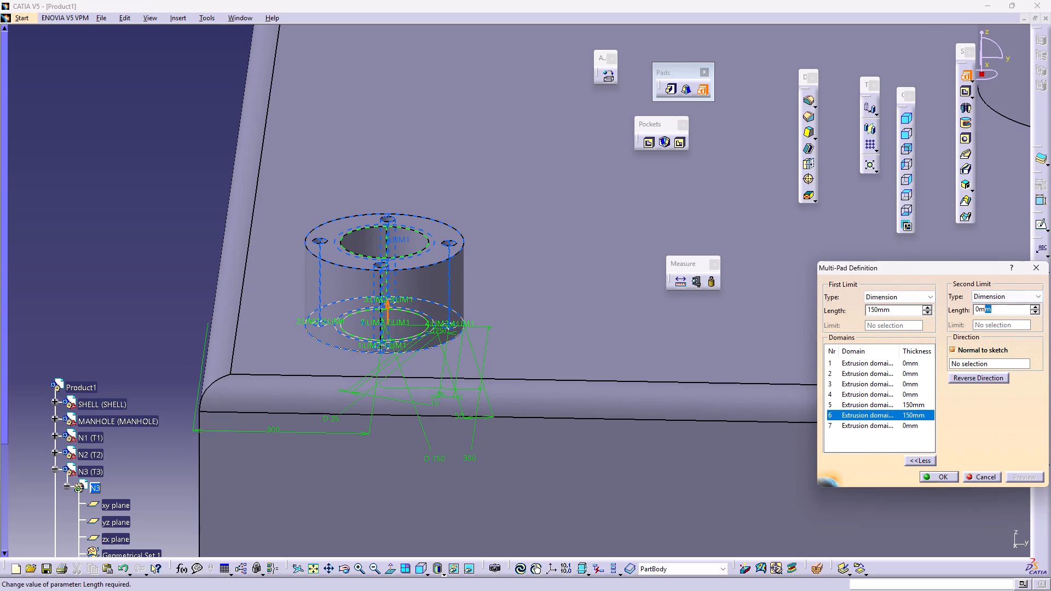
drag(985, 311, 917, 326)
text(-130)
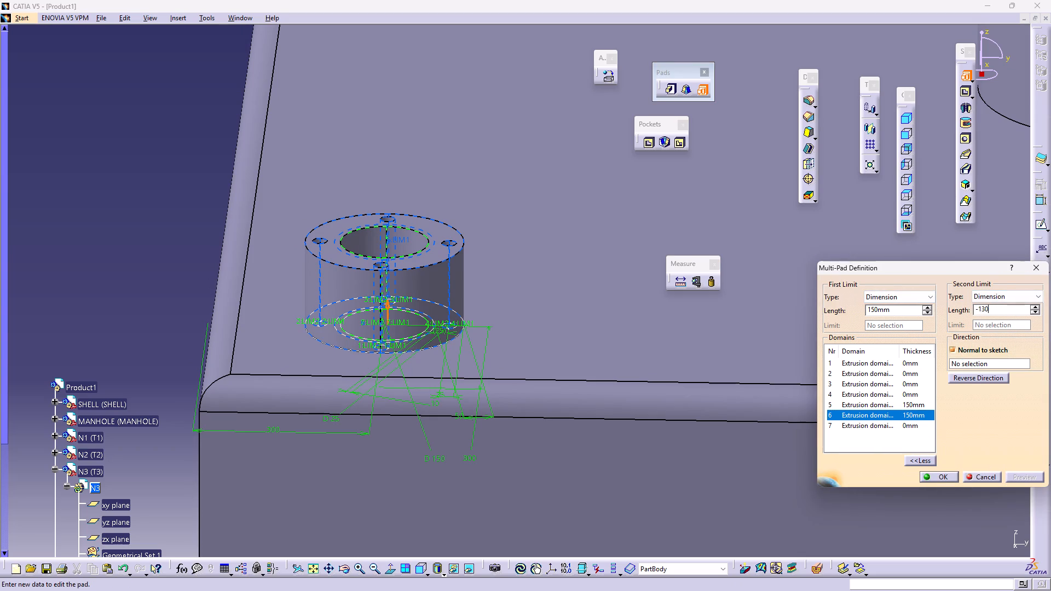
click(636, 381)
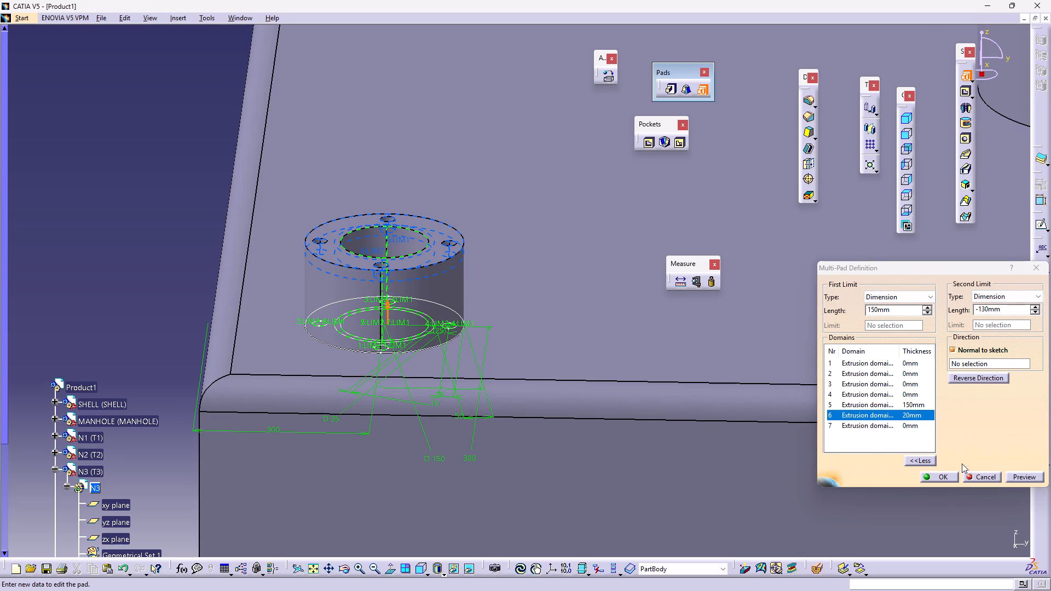
click(1023, 474)
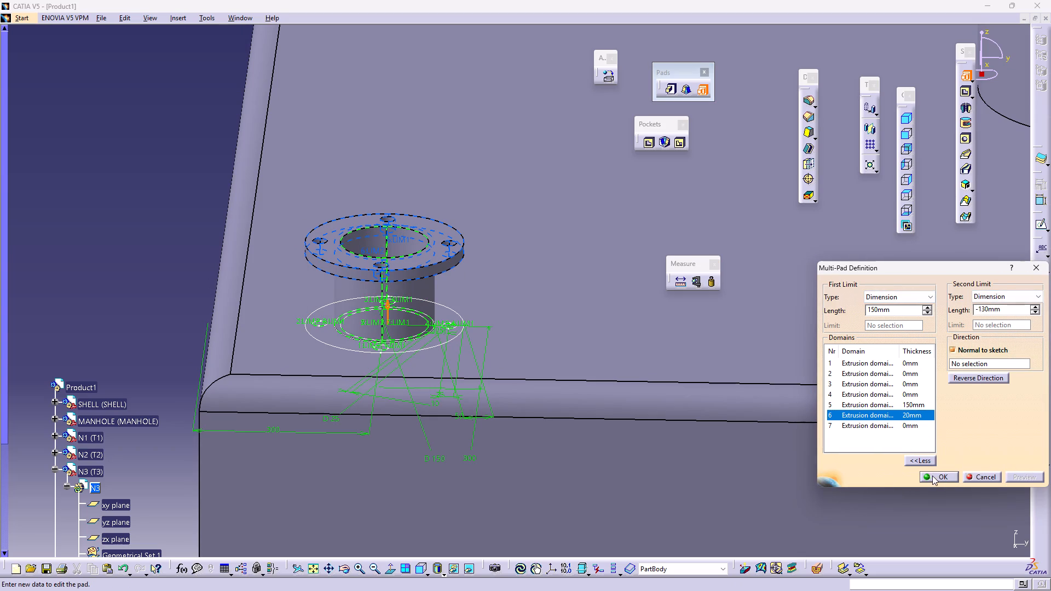
click(932, 475)
Set the first limit length of the N1 nozzle's pipe pad to 150 mm.
click(597, 307)
middle_drag(489, 354, 493, 353)
right_drag(494, 351, 521, 238)
middle_drag(493, 353, 545, 296)
right_click(523, 233)
middle_drag(593, 238, 573, 326)
right_drag(592, 241, 573, 326)
middle_drag(264, 298, 159, 328)
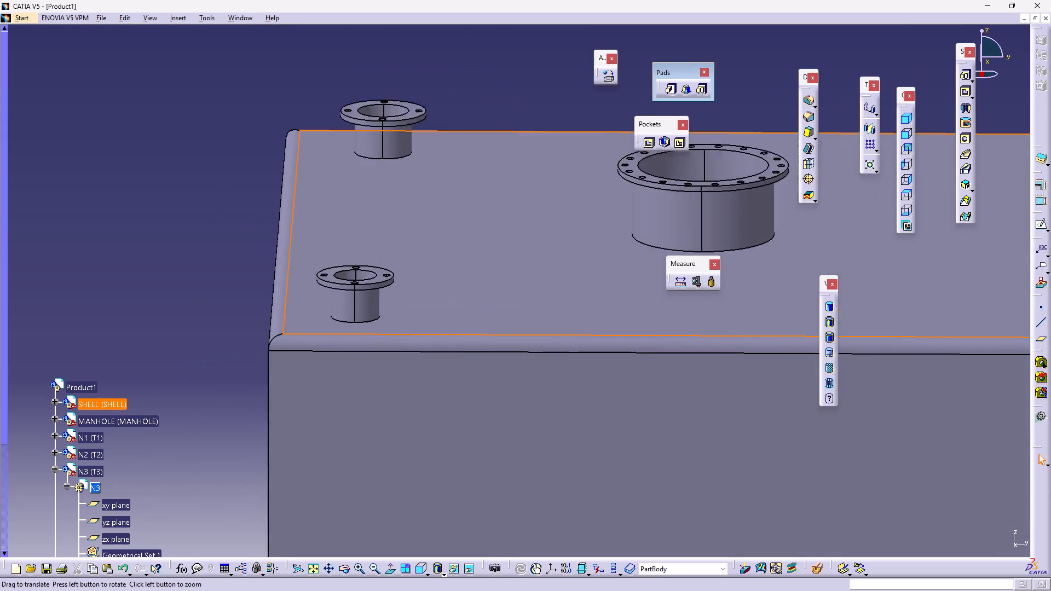
middle_drag(159, 328, 1, 384)
middle_drag(736, 317, 308, 333)
middle_drag(646, 321, 652, 232)
right_click(646, 321)
middle_drag(613, 227, 669, 426)
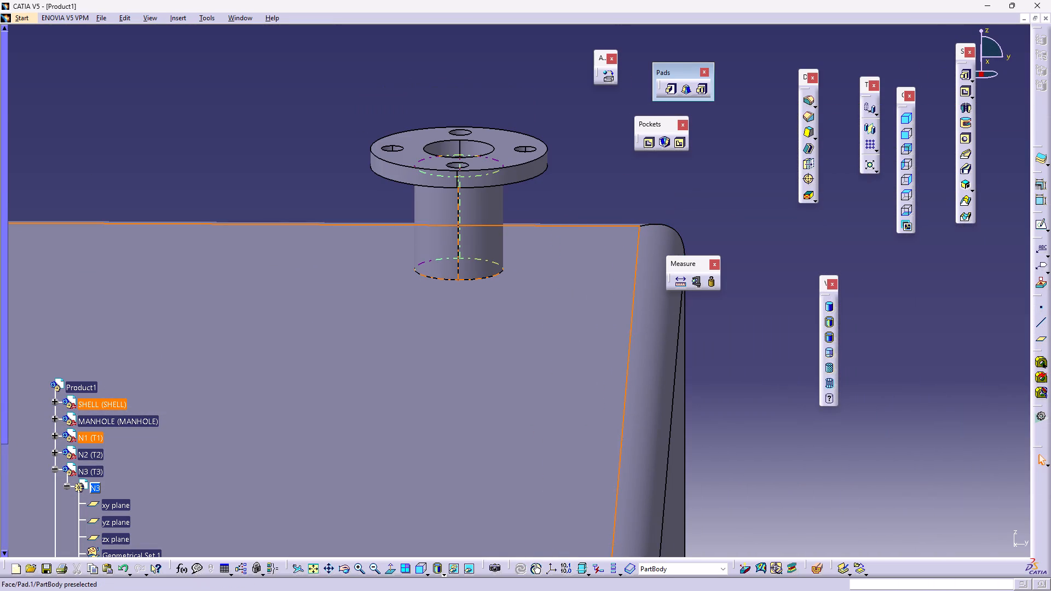
double_click(492, 224)
double_click(492, 223)
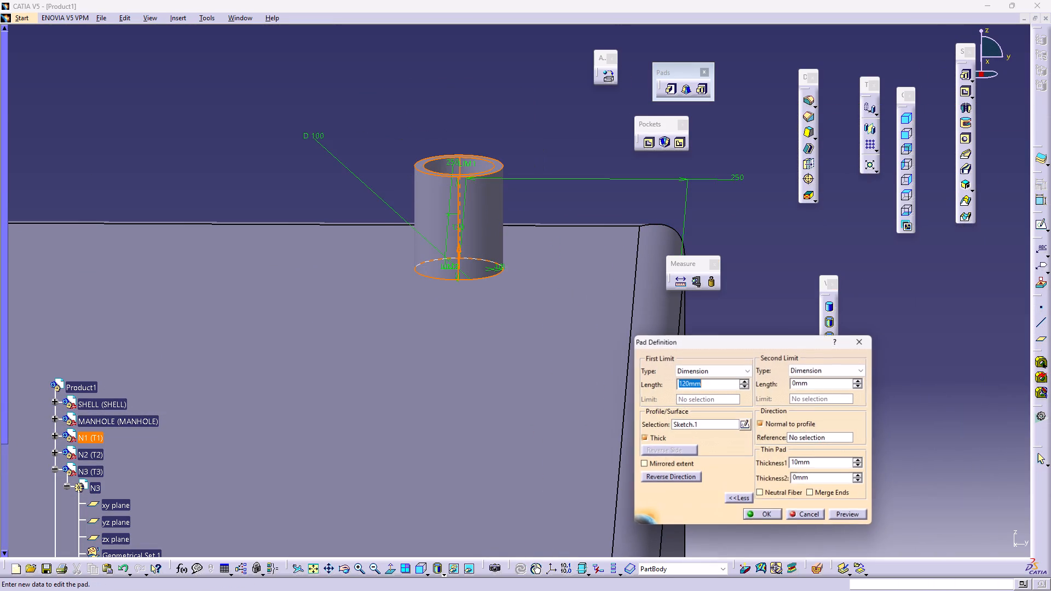
text(150)
key(Return)
Reverse the extrusion direction of the N1 nozzle's 20 mm flange pad.
scroll(731, 379, up, 1)
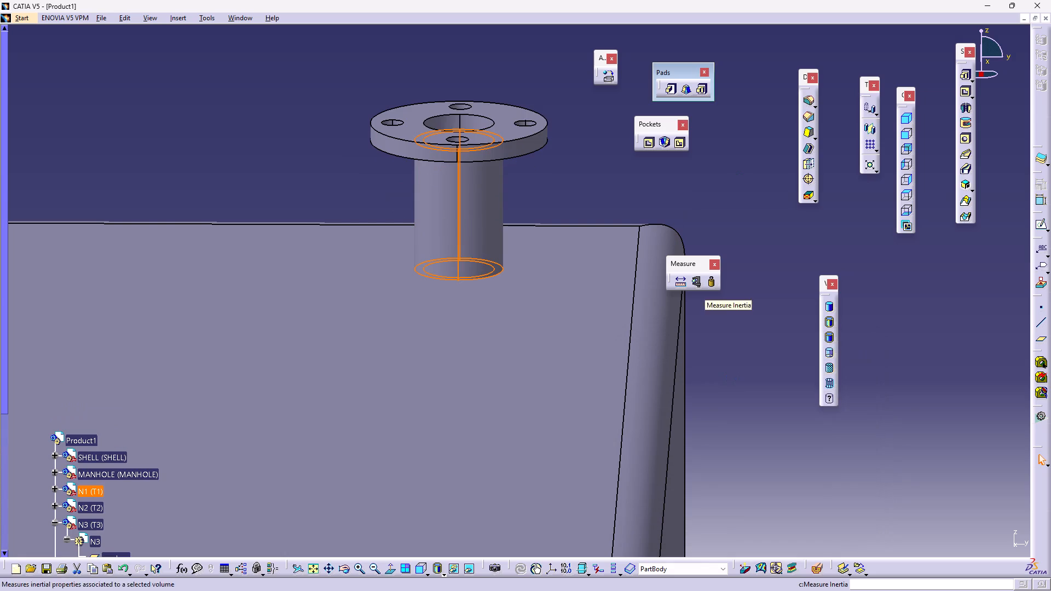
click(583, 201)
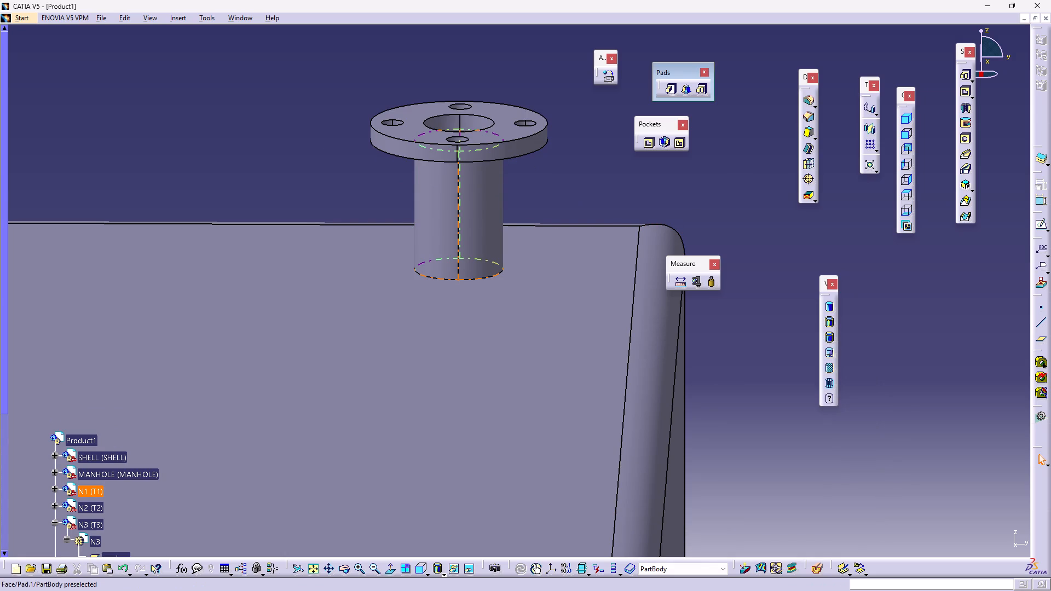
double_click(506, 146)
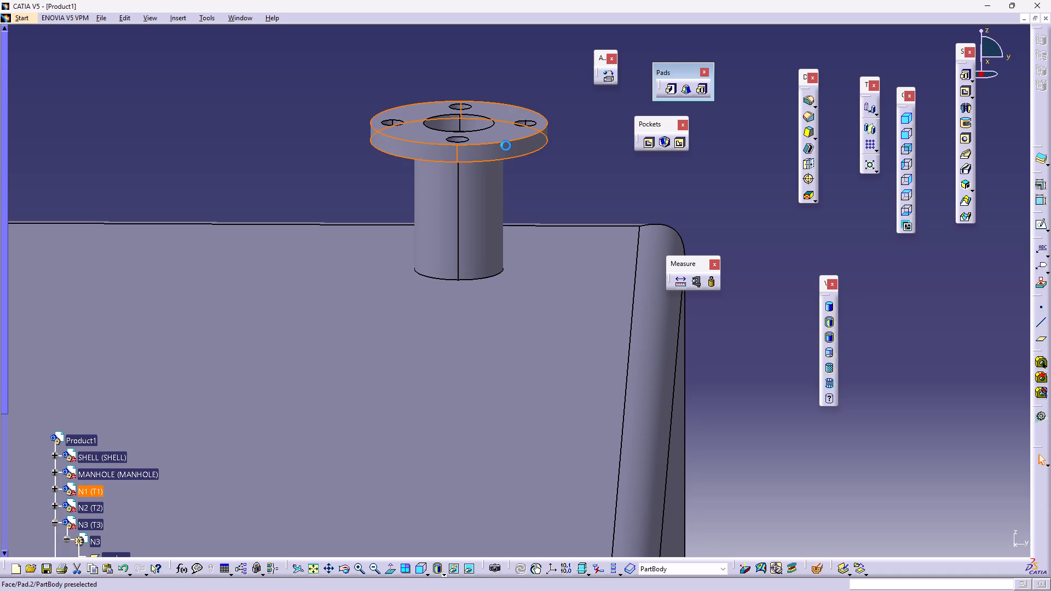
click(677, 480)
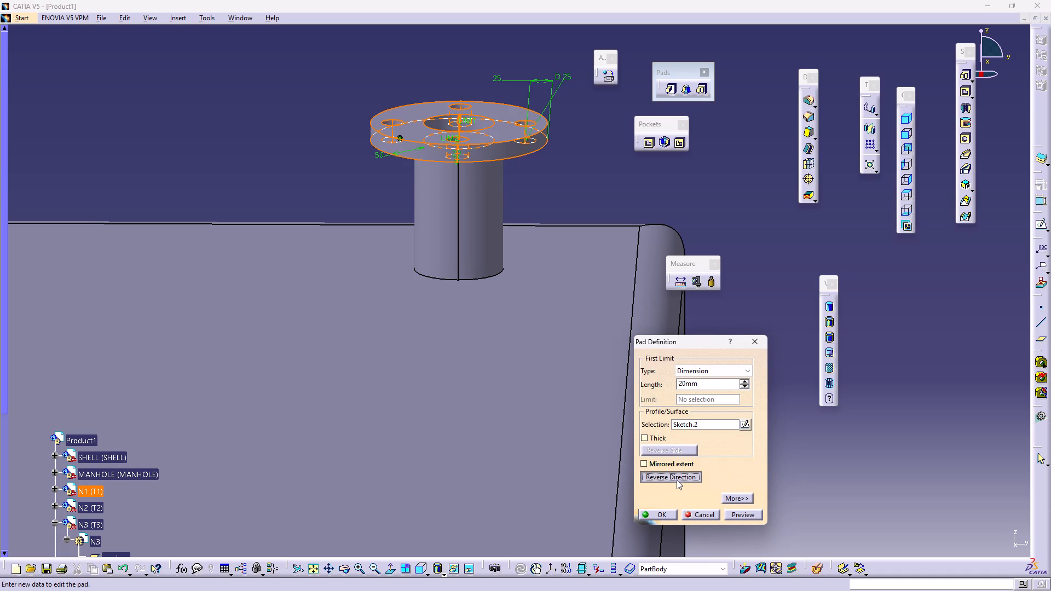
click(666, 514)
click(844, 480)
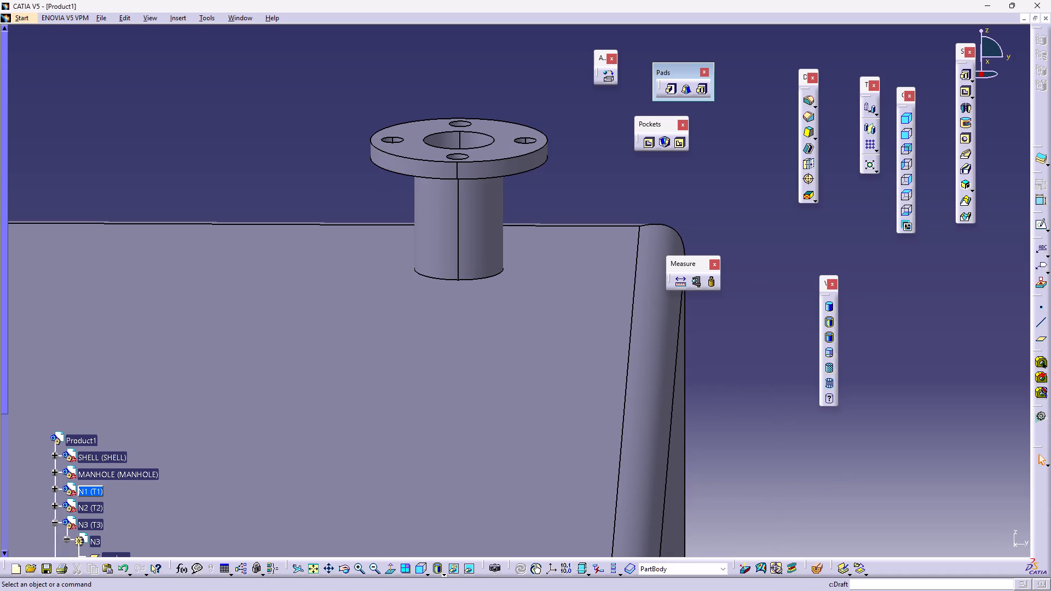
Examine the flange heights of nozzles N1, N2 and N3 against each other in straight front and left views.
click(906, 132)
middle_drag(608, 329, 712, 152)
right_click(712, 152)
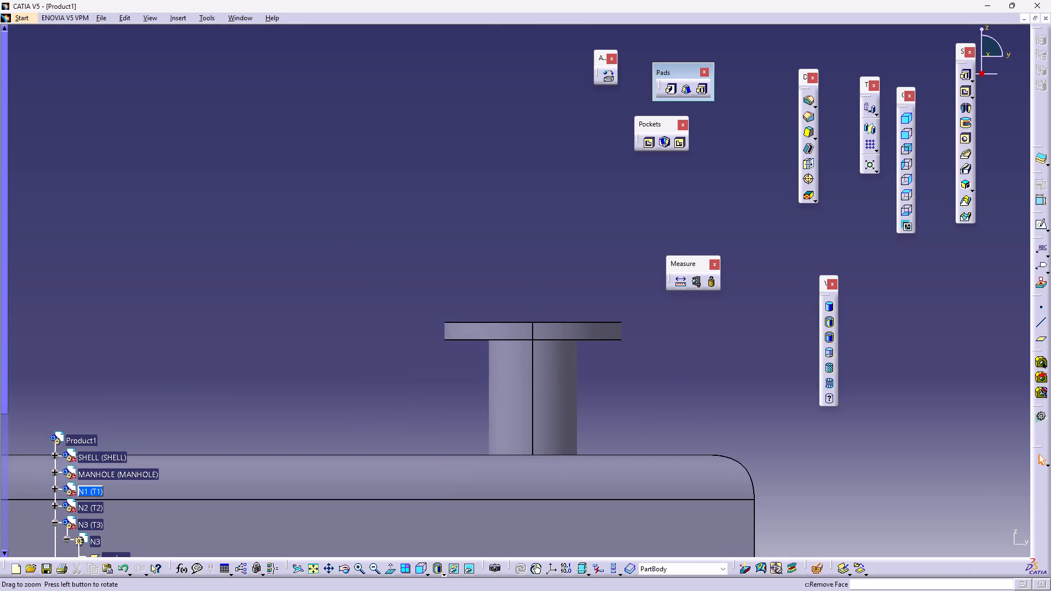
middle_drag(712, 152, 713, 214)
middle_drag(223, 350, 625, 353)
middle_drag(299, 393, 613, 337)
middle_drag(442, 324, 671, 367)
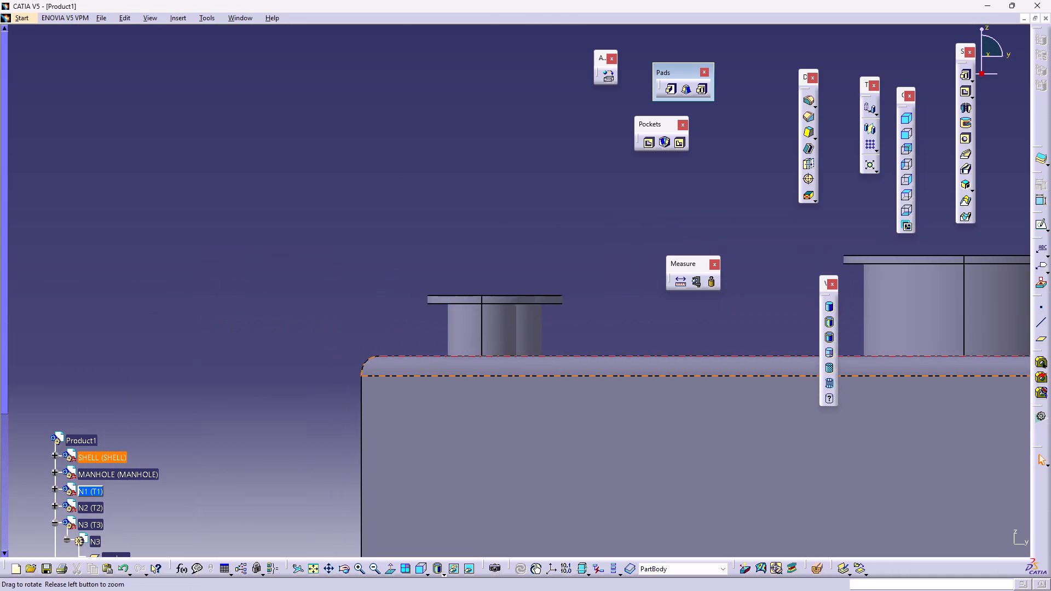
right_click(671, 367)
middle_drag(671, 367, 680, 308)
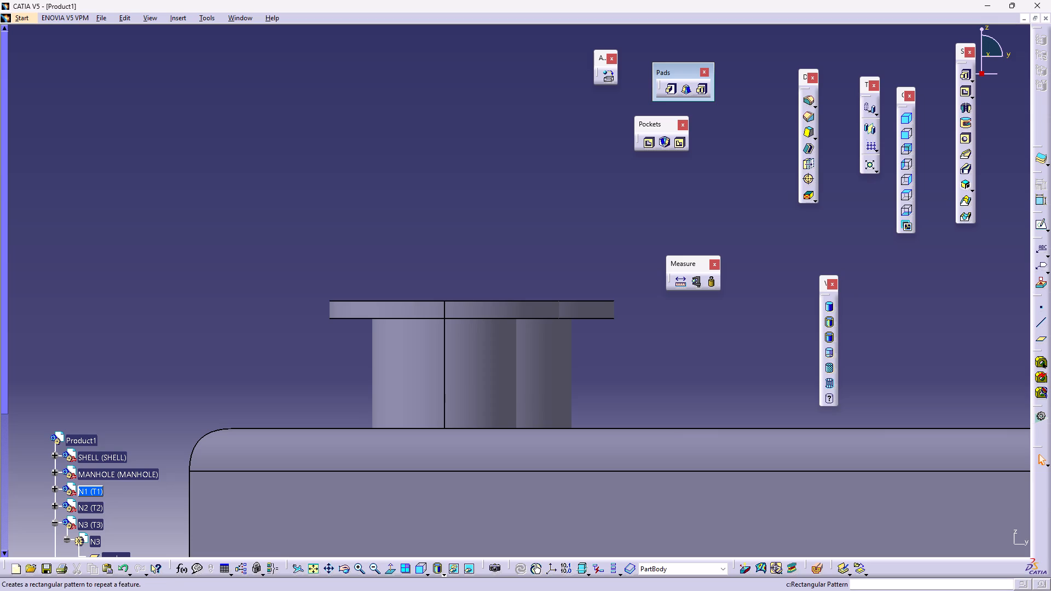
click(903, 167)
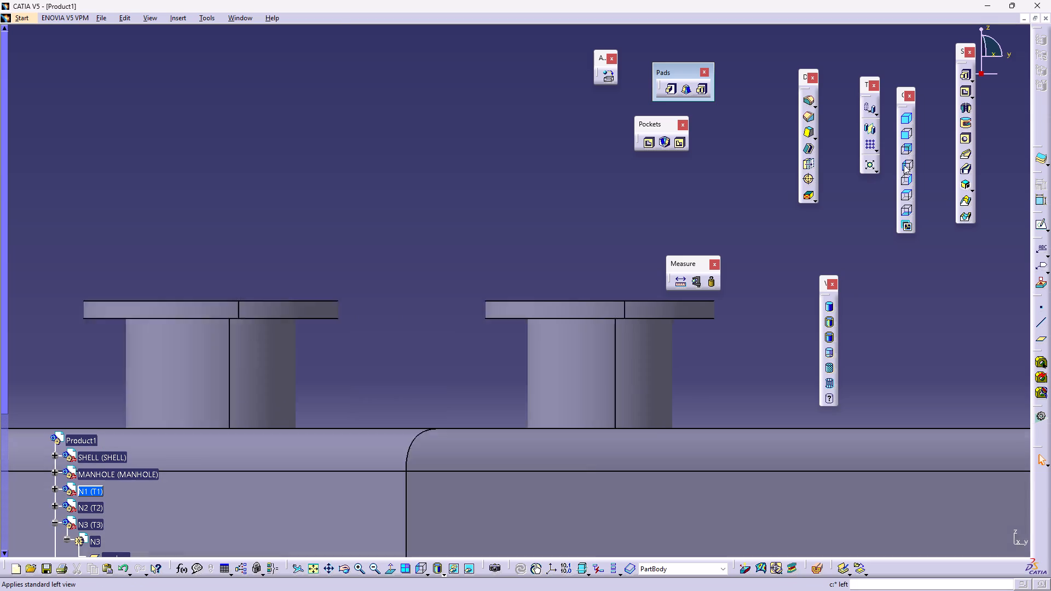
middle_drag(303, 376, 831, 346)
middle_drag(306, 425, 715, 331)
middle_drag(234, 438, 350, 476)
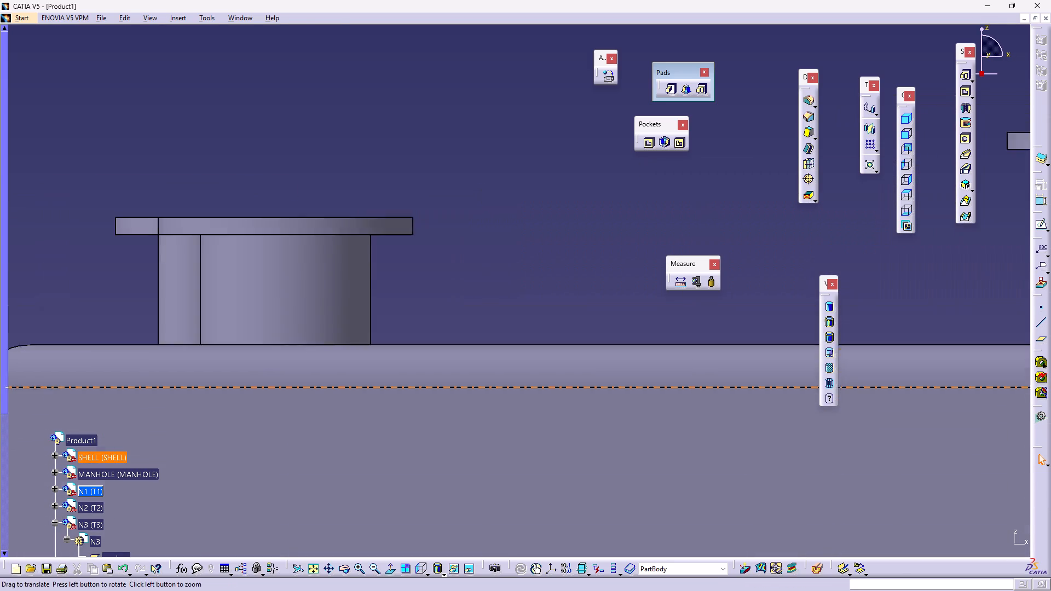
middle_drag(350, 476, 594, 502)
Collapse the N3 (T3) branch in the specification tree.
double_click(405, 183)
scroll(226, 266, down, 5)
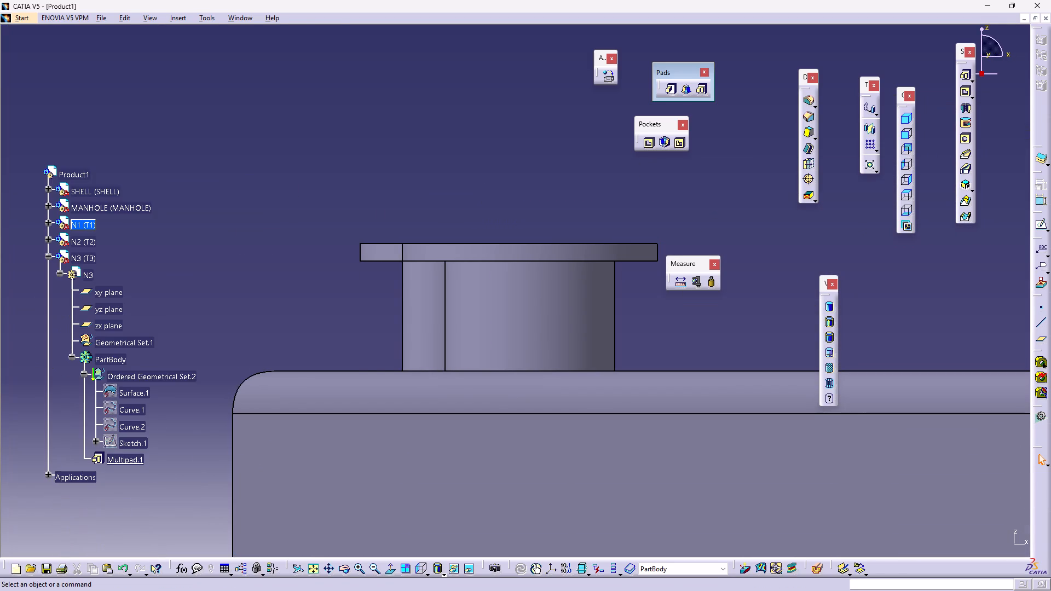
click(45, 254)
click(229, 240)
Activate the top-level Product1 assembly for editing, with the whole tank in view.
middle_drag(535, 340, 332, 195)
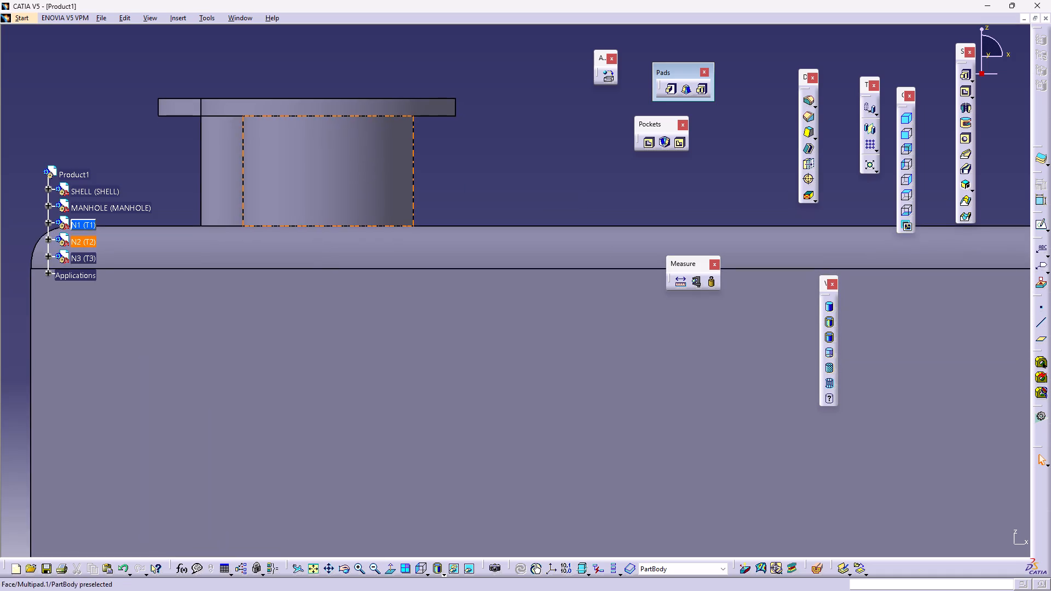
middle_drag(332, 195, 390, 298)
right_click(332, 195)
middle_drag(587, 240, 555, 387)
right_drag(578, 253, 512, 328)
right_click(512, 328)
middle_drag(620, 342, 493, 300)
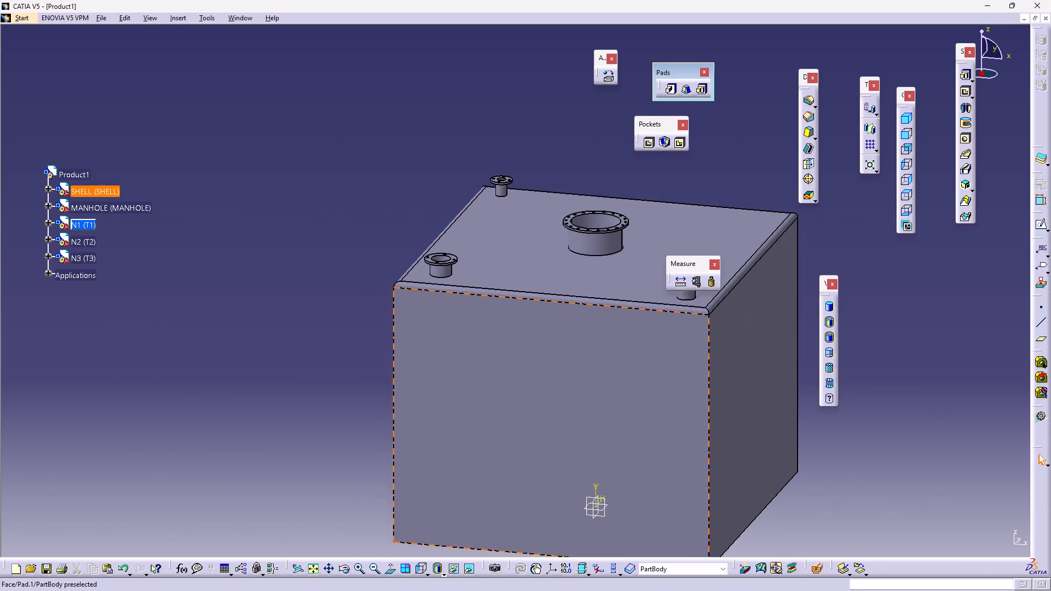
middle_drag(493, 300, 468, 281)
double_click(79, 169)
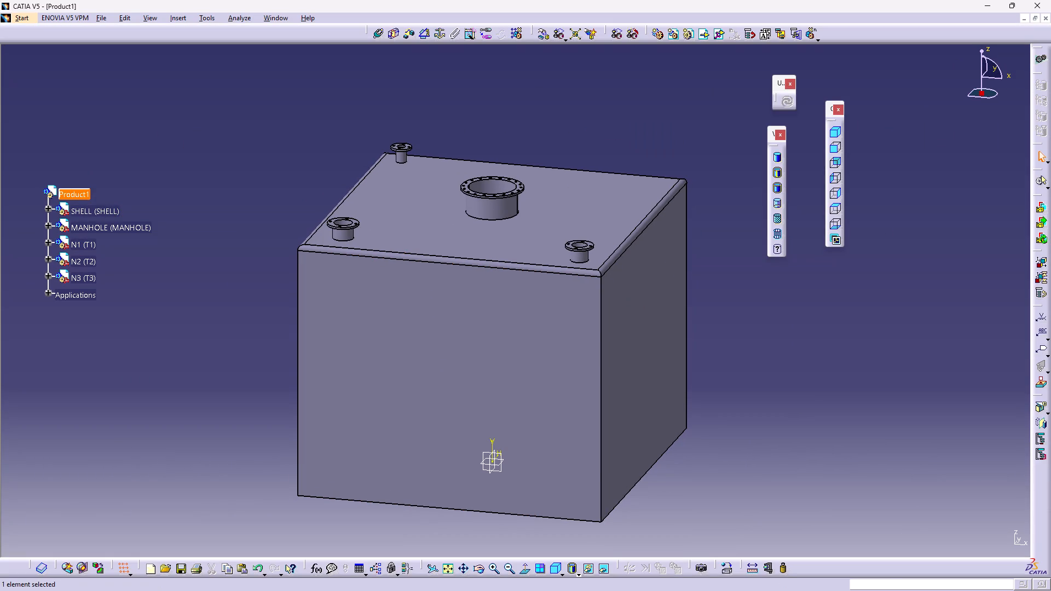
Insert a new part into the top-level Product1 assembly.
click(689, 35)
click(575, 338)
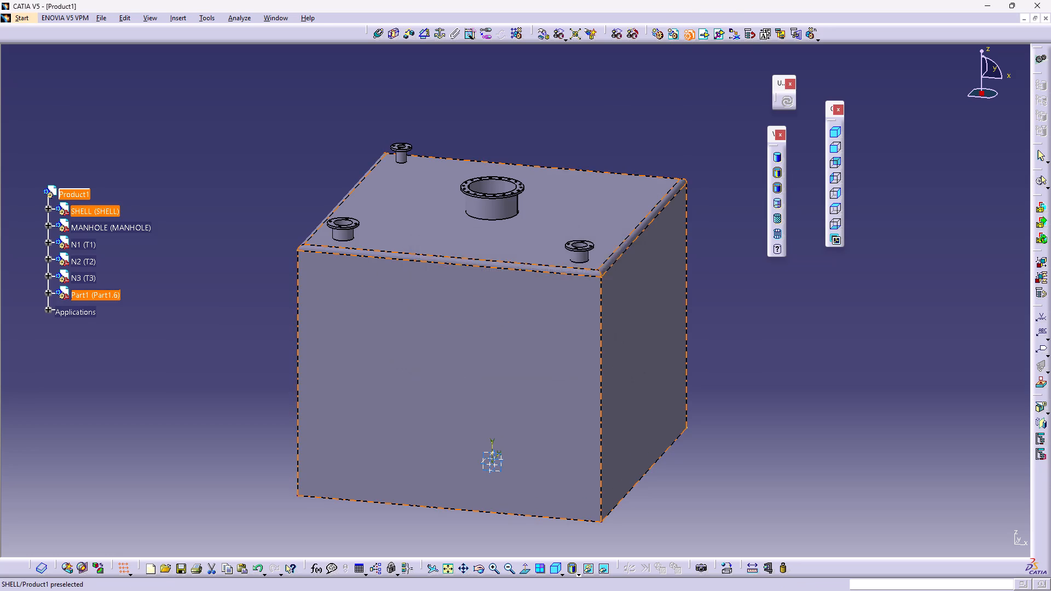
Set the new part's instance name to T4 and its part number to N4.
key(alt+Return)
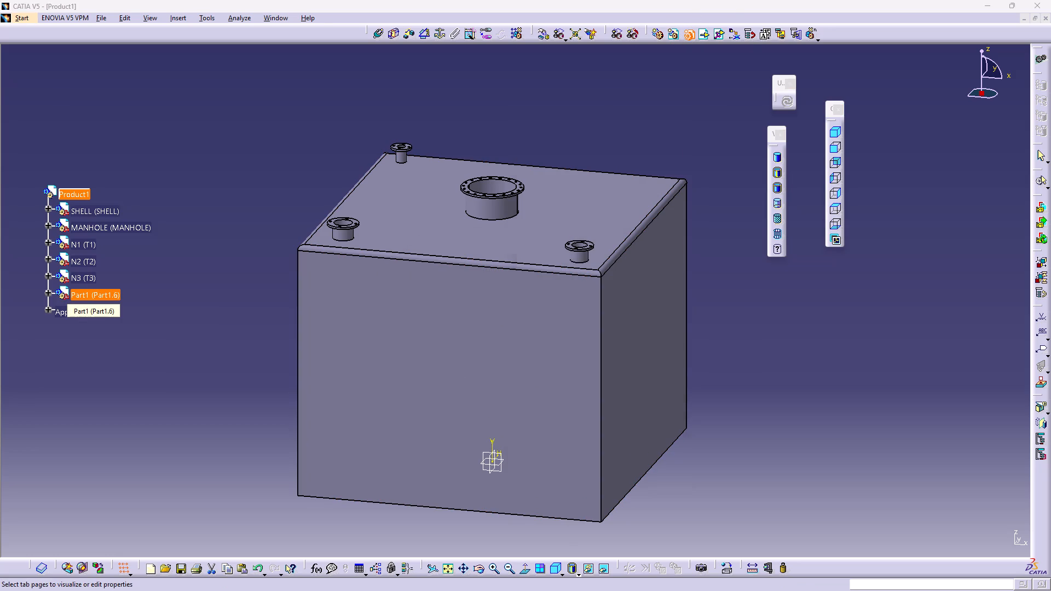
click(598, 182)
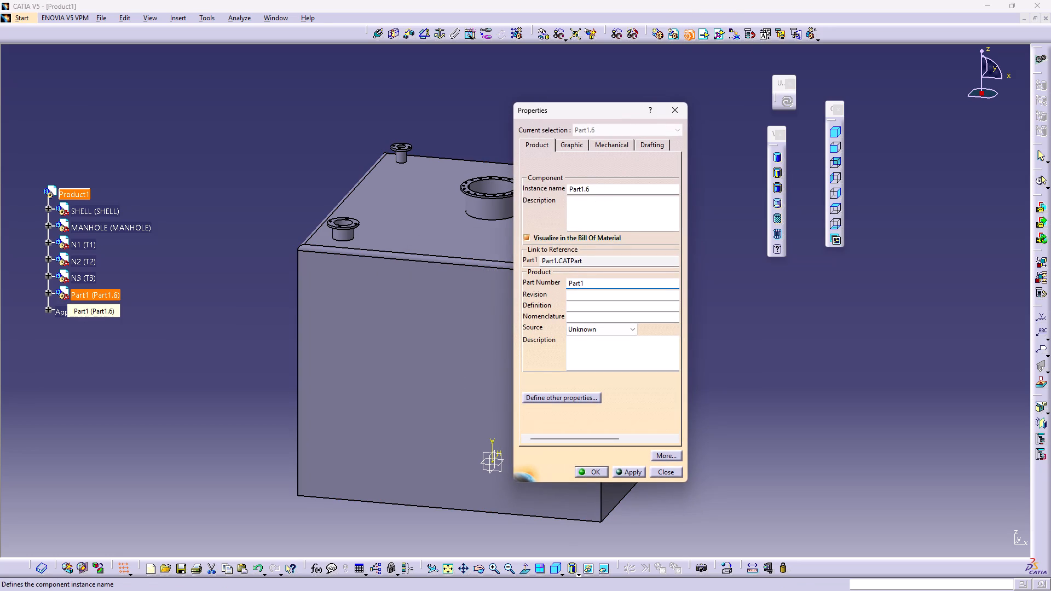
drag(593, 186, 536, 184)
key(t)
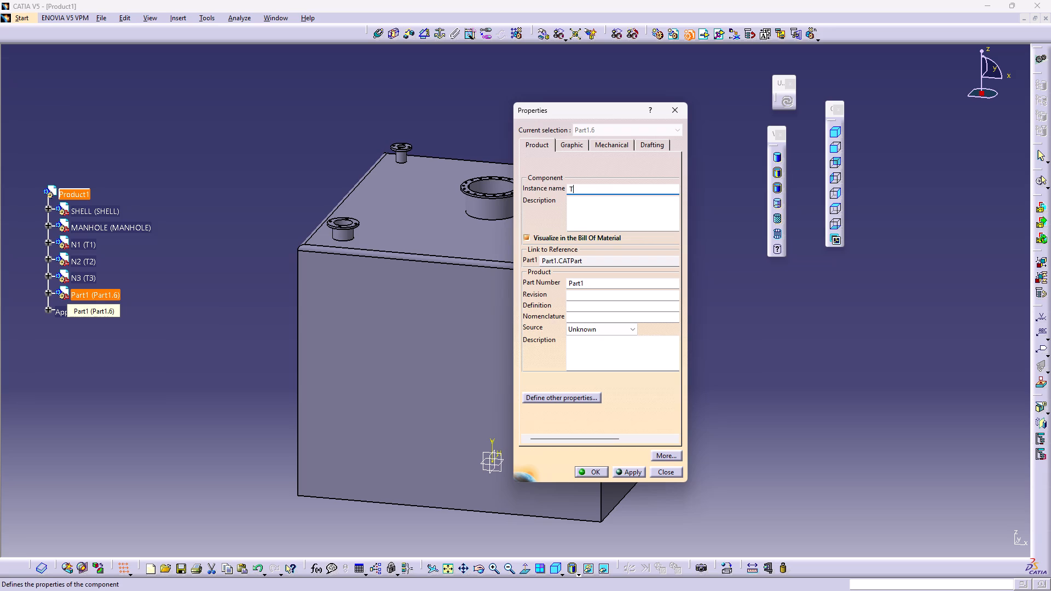
key(4)
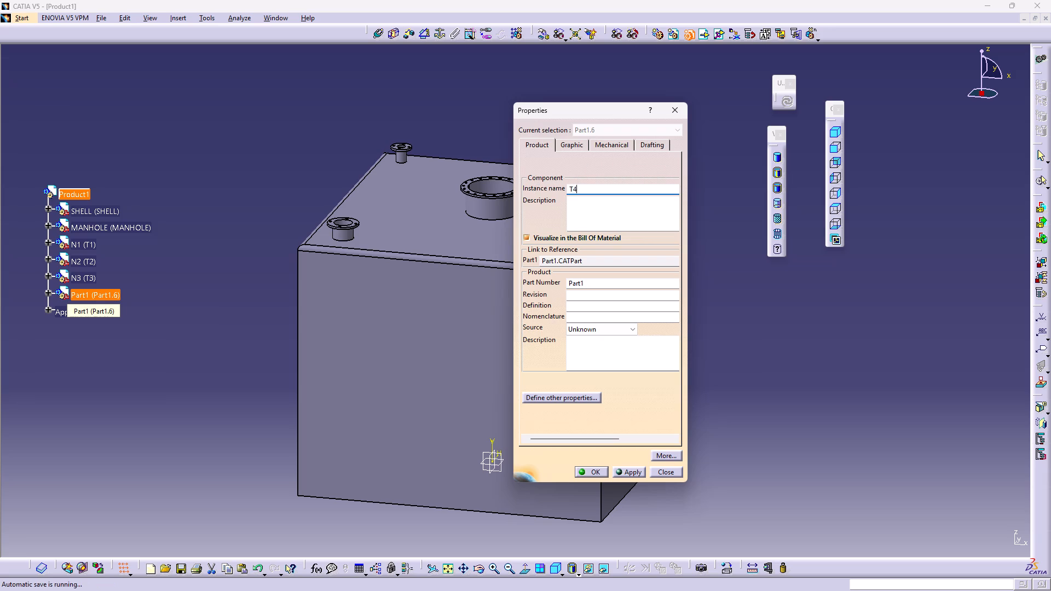
drag(587, 283, 490, 305)
key(n)
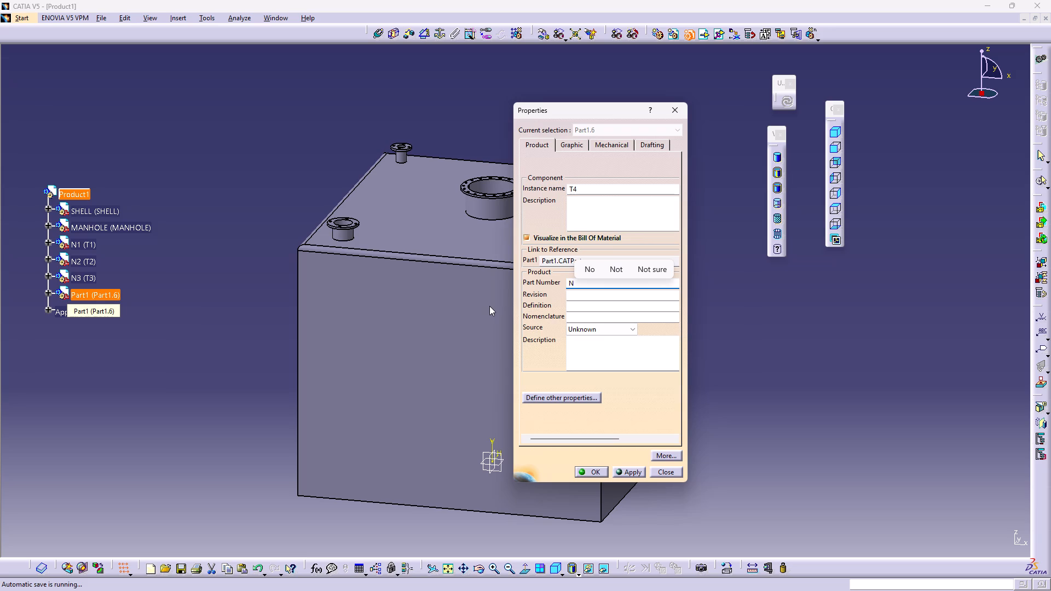
key(4)
key(Return)
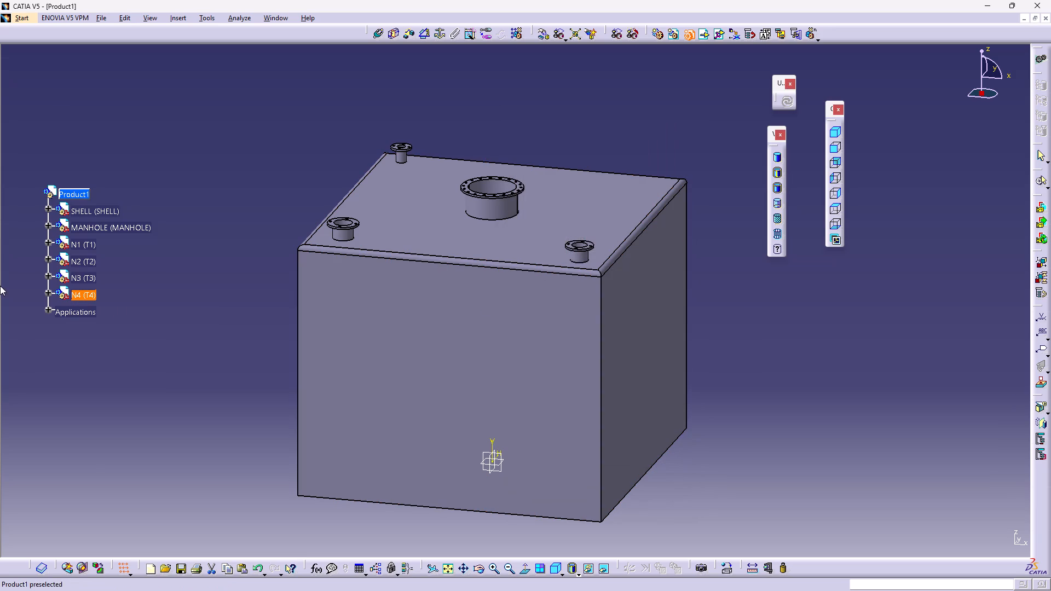
Expand N4 (T4) in the specification tree and activate the N4 part for editing.
click(50, 292)
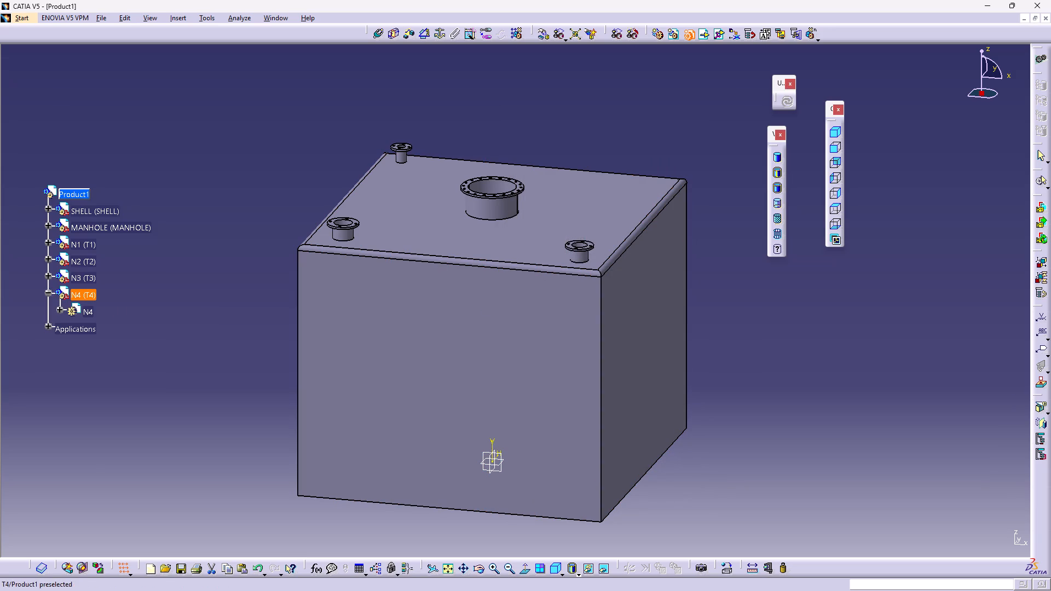
double_click(82, 310)
double_click(73, 309)
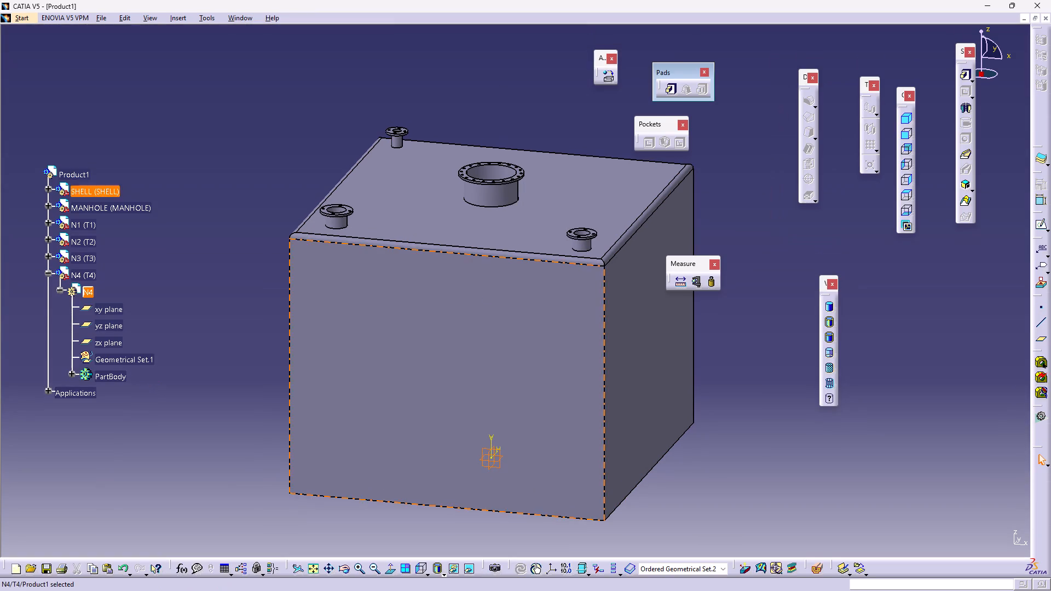
Start a sketch for N4 on the tank shell's flat top face.
click(835, 512)
middle_drag(702, 457, 600, 501)
right_drag(688, 459, 602, 525)
right_click(602, 525)
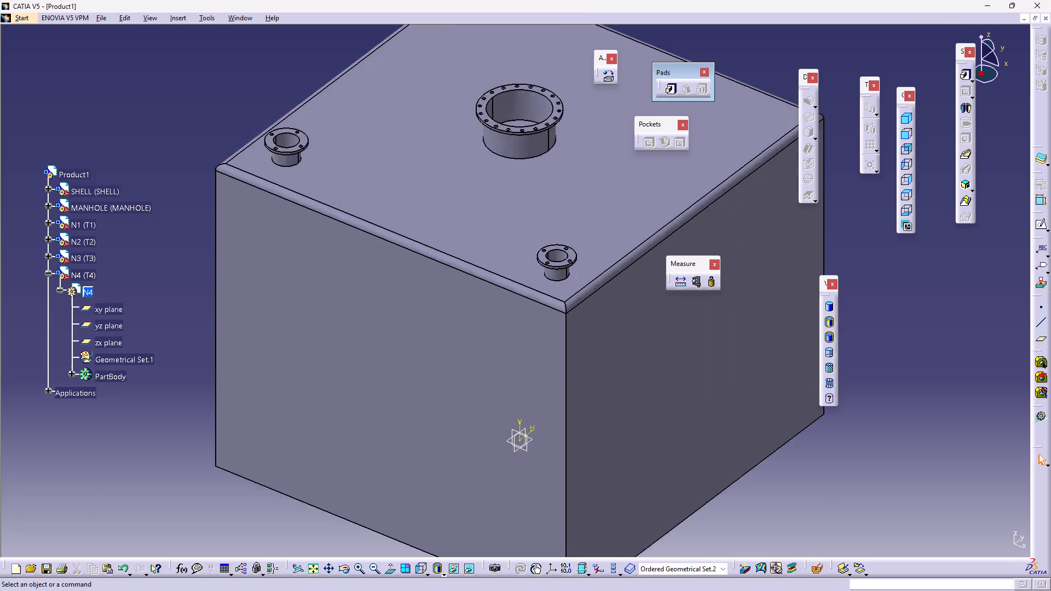
middle_drag(600, 501, 603, 472)
middle_drag(628, 472, 583, 438)
middle_drag(570, 371, 416, 524)
middle_drag(602, 302, 612, 339)
right_click(599, 302)
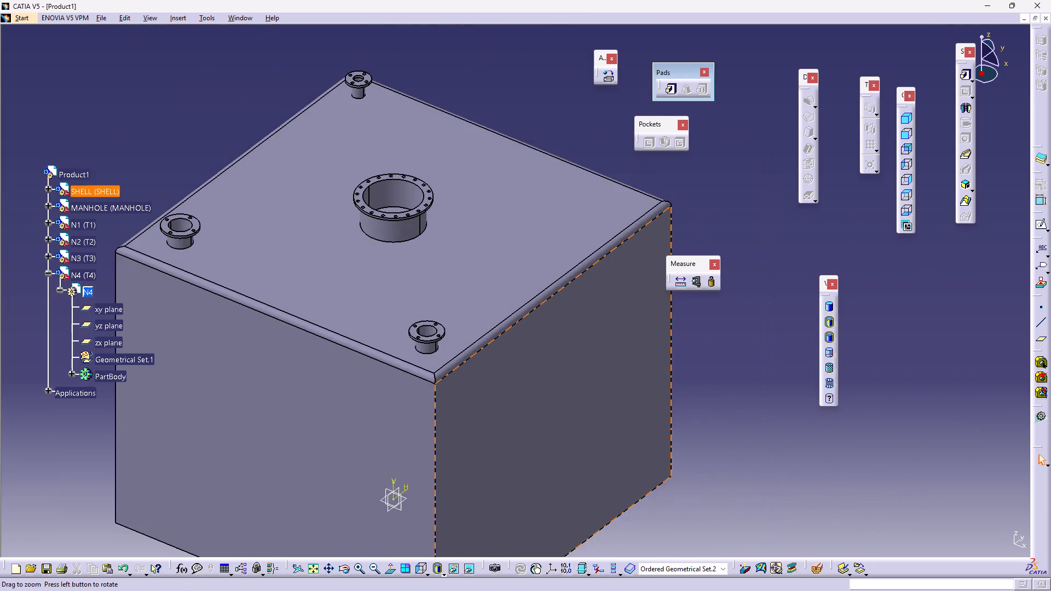
middle_drag(612, 339, 614, 340)
middle_drag(608, 285, 599, 326)
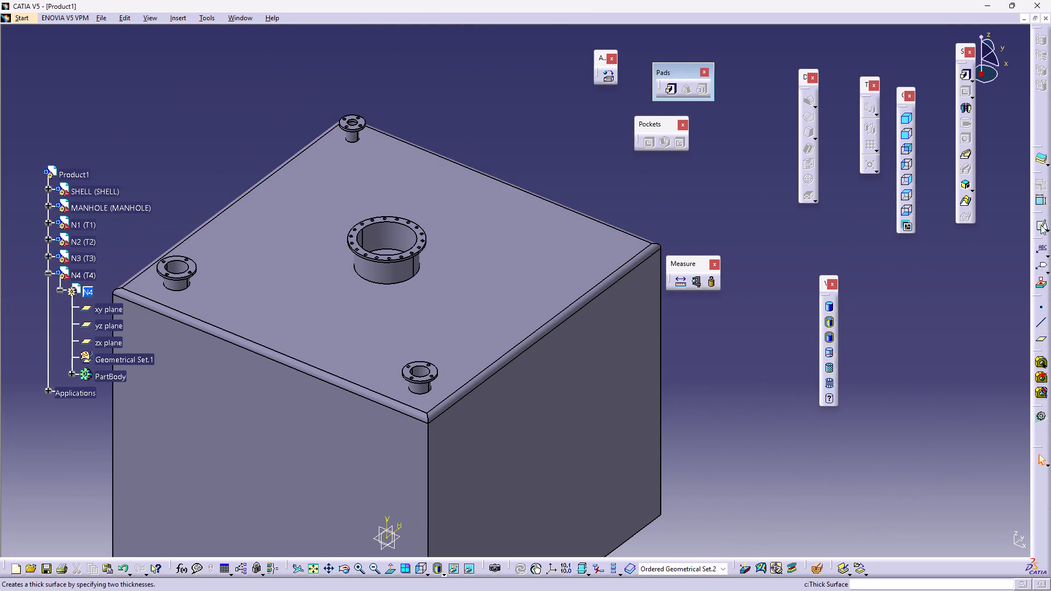
click(1041, 225)
click(617, 253)
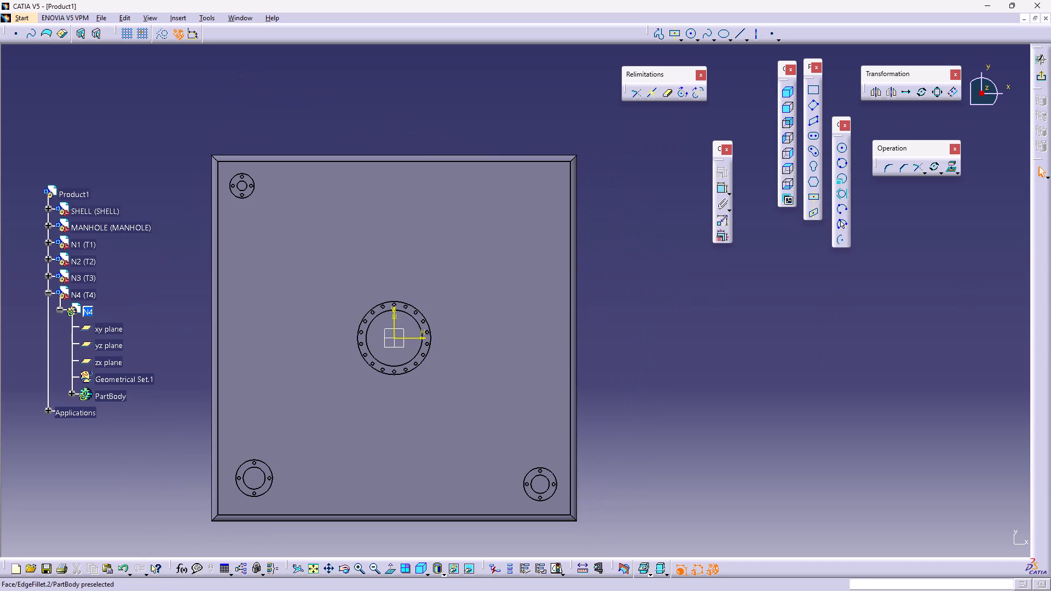
Sketch a circle about 363 mm in diameter near the tank top's vacant corner, opposite N1–N3's occupied corners.
middle_drag(565, 289, 538, 295)
right_click(533, 338)
middle_drag(525, 309, 594, 306)
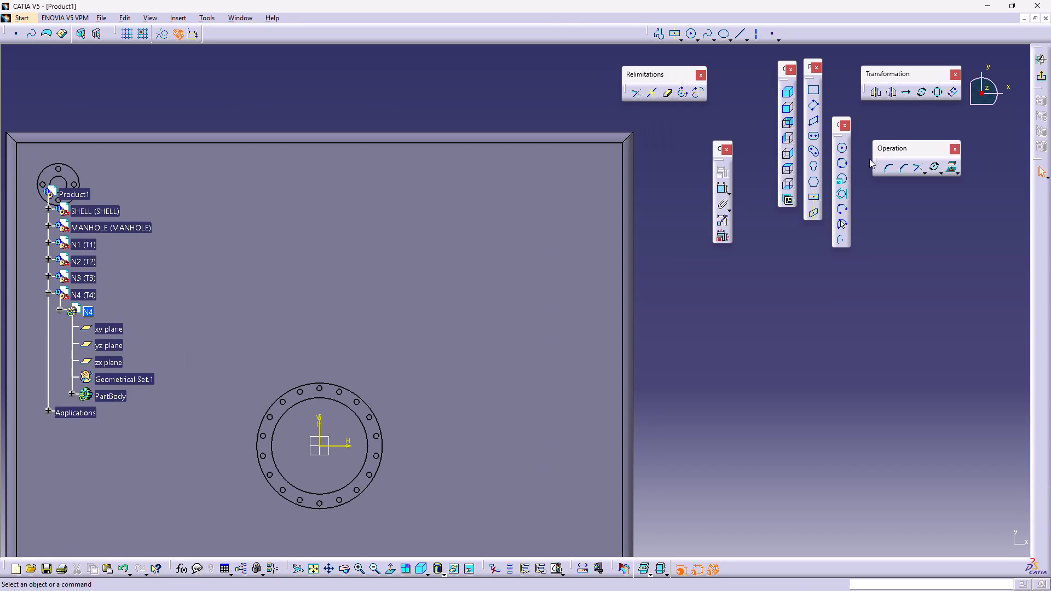
click(840, 149)
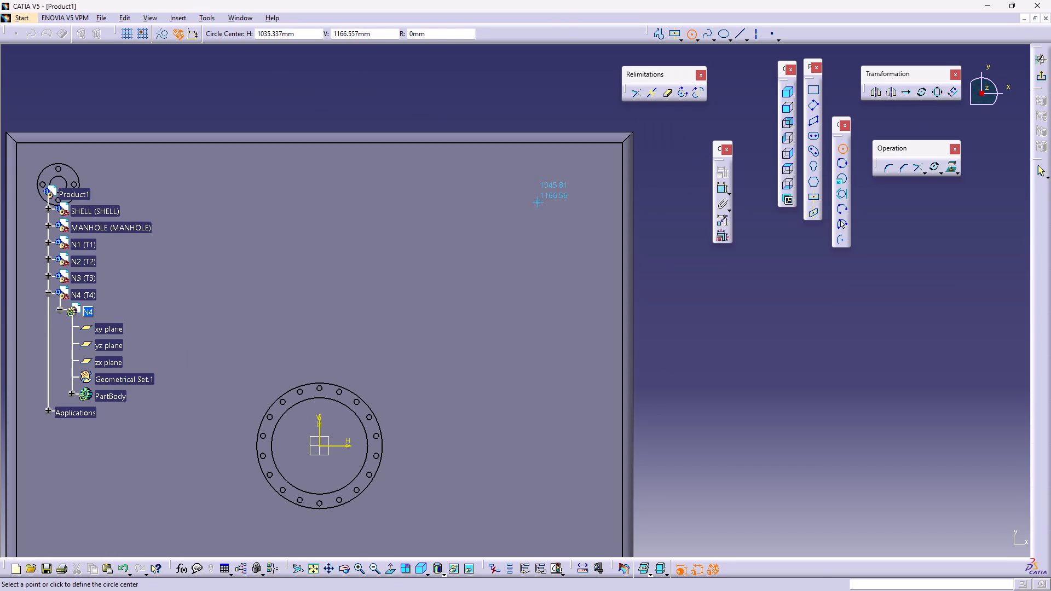
click(539, 203)
click(564, 231)
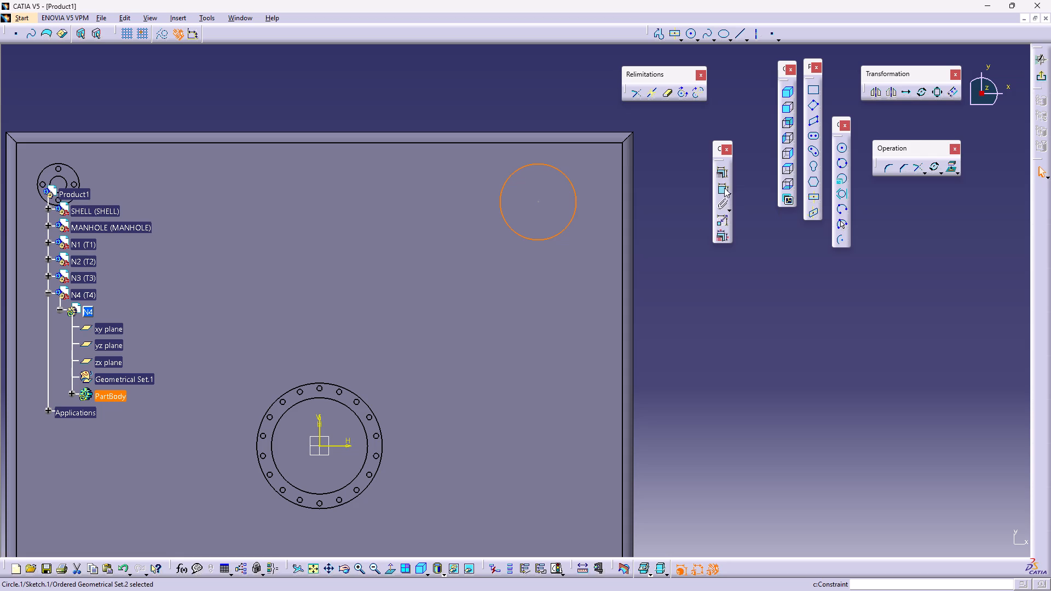
Constrain the new circle's diameter to 50 mm.
double_click(724, 187)
click(637, 142)
double_click(653, 140)
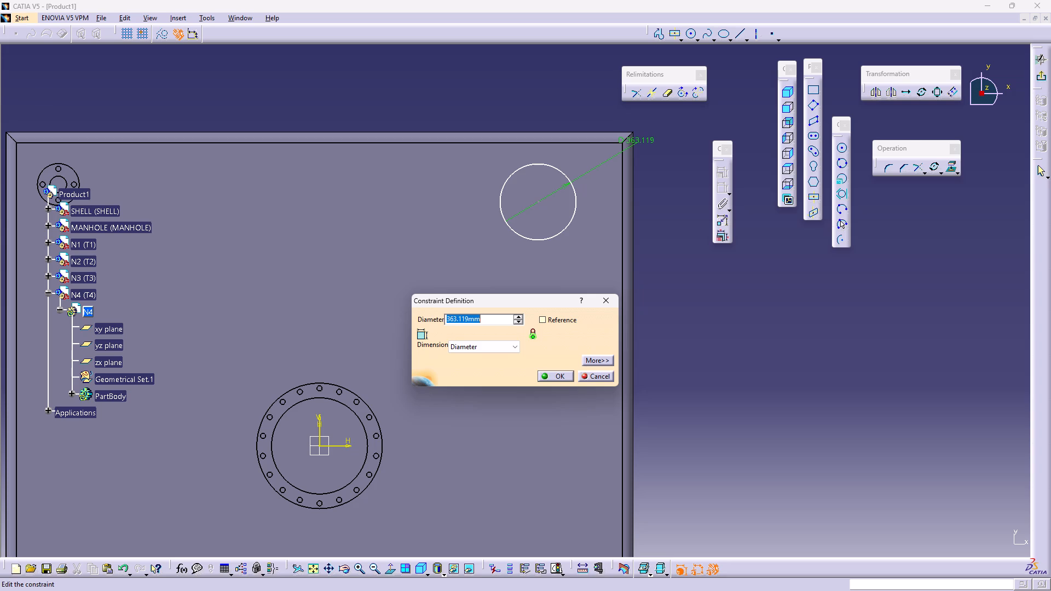
text(50)
key(Return)
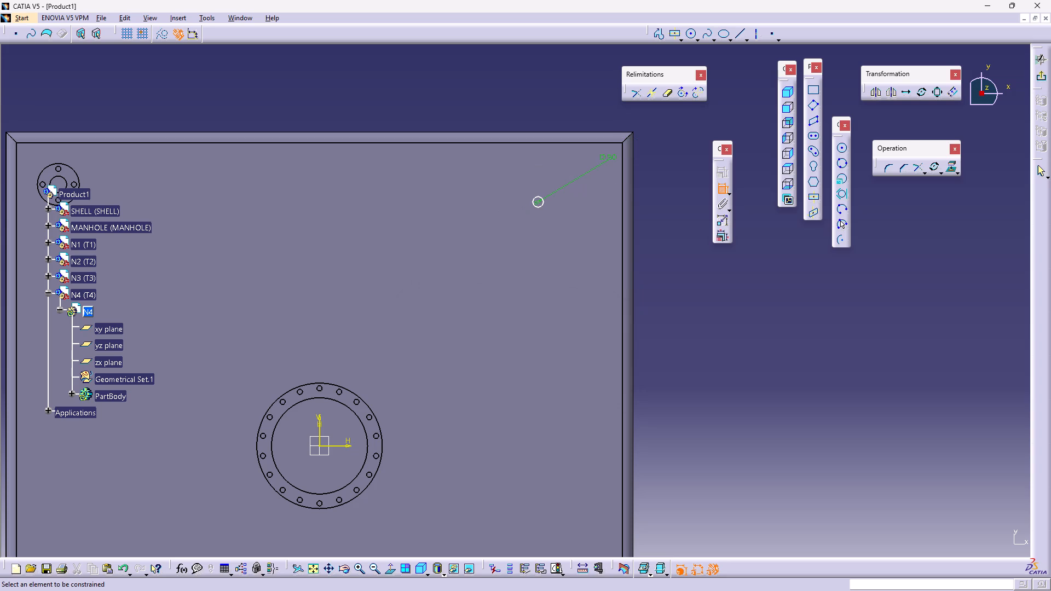
Constrain the circle's centre to 250 mm from the shell's upper outer edge in the sketch view.
middle_drag(559, 300, 571, 254)
right_click(559, 300)
middle_drag(594, 242, 513, 375)
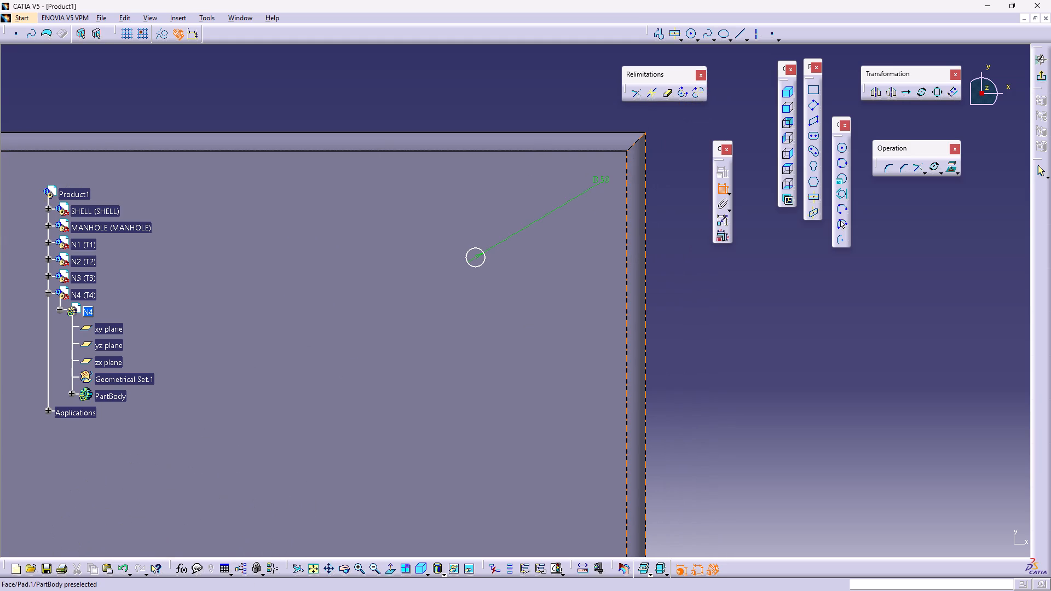
double_click(729, 324)
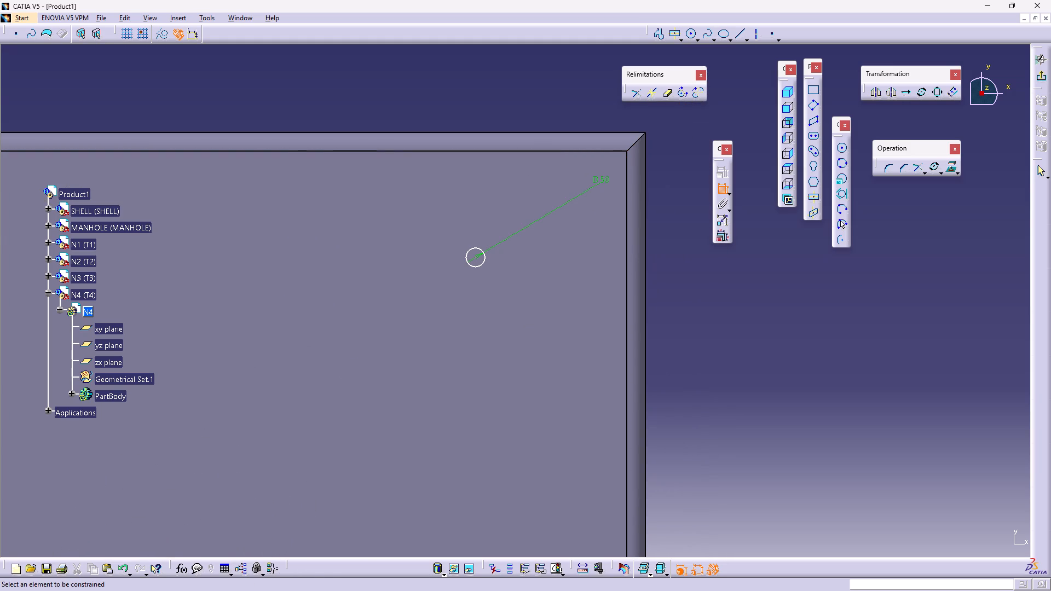
click(475, 259)
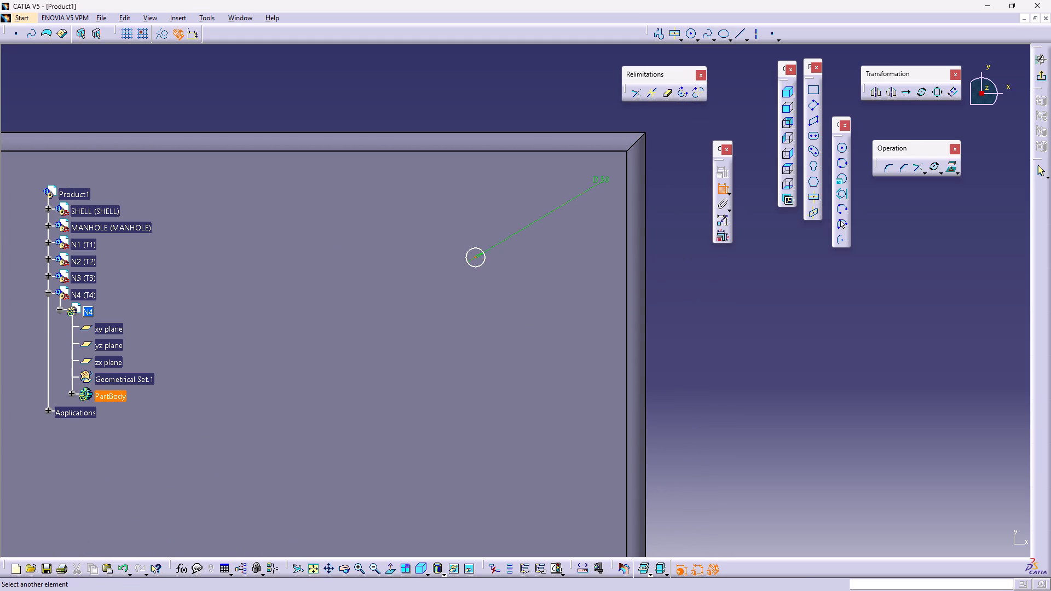
click(489, 132)
triple_click(480, 80)
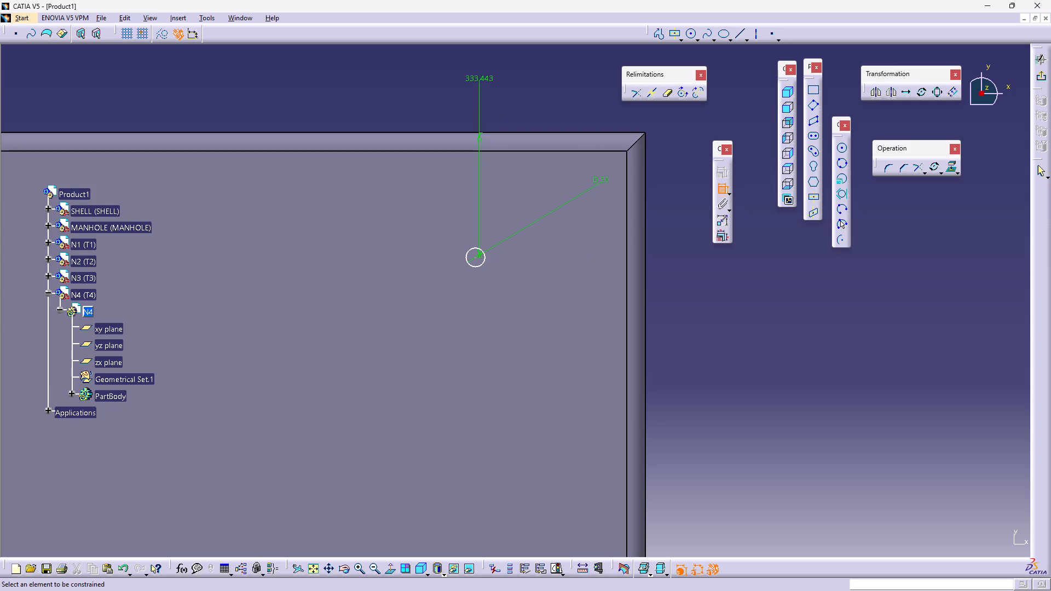
text(250)
key(Return)
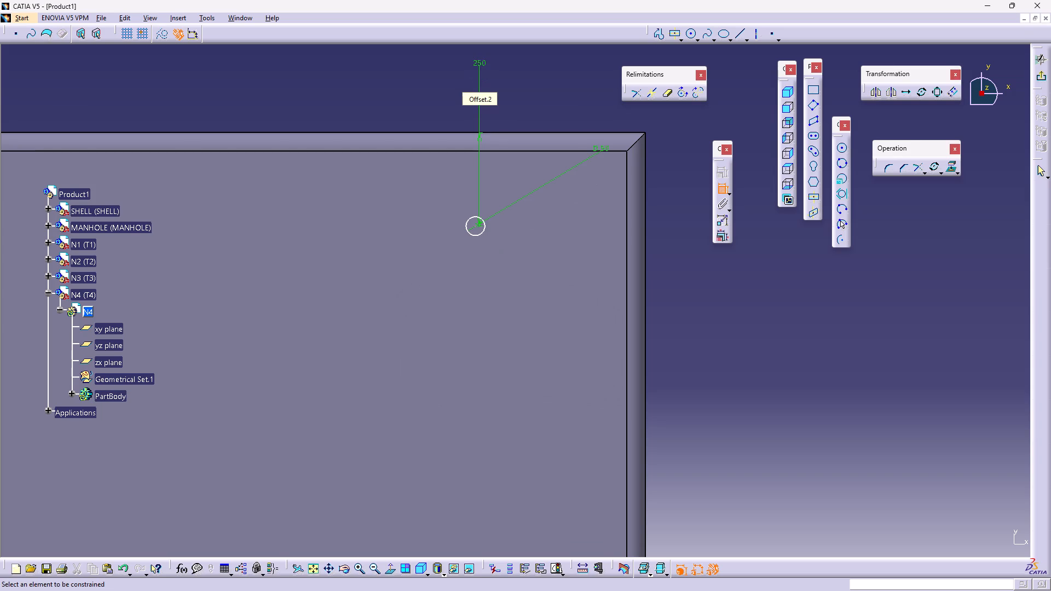
Constrain the circle's centre to 250 mm from the shell's right-hand outer edge in the sketch view.
click(474, 227)
click(645, 233)
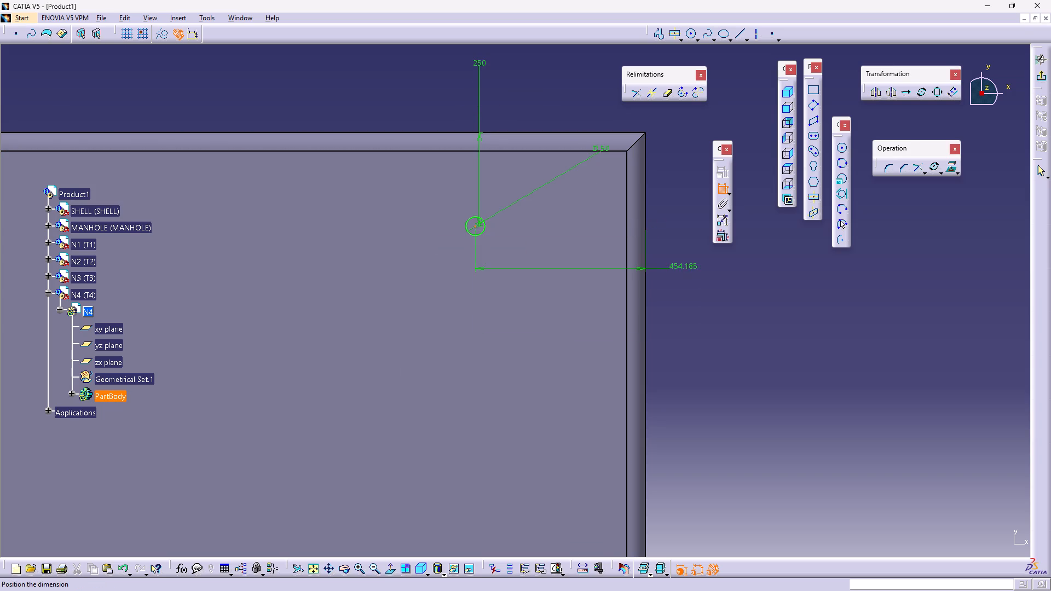
double_click(688, 268)
double_click(689, 268)
text(250)
key(Return)
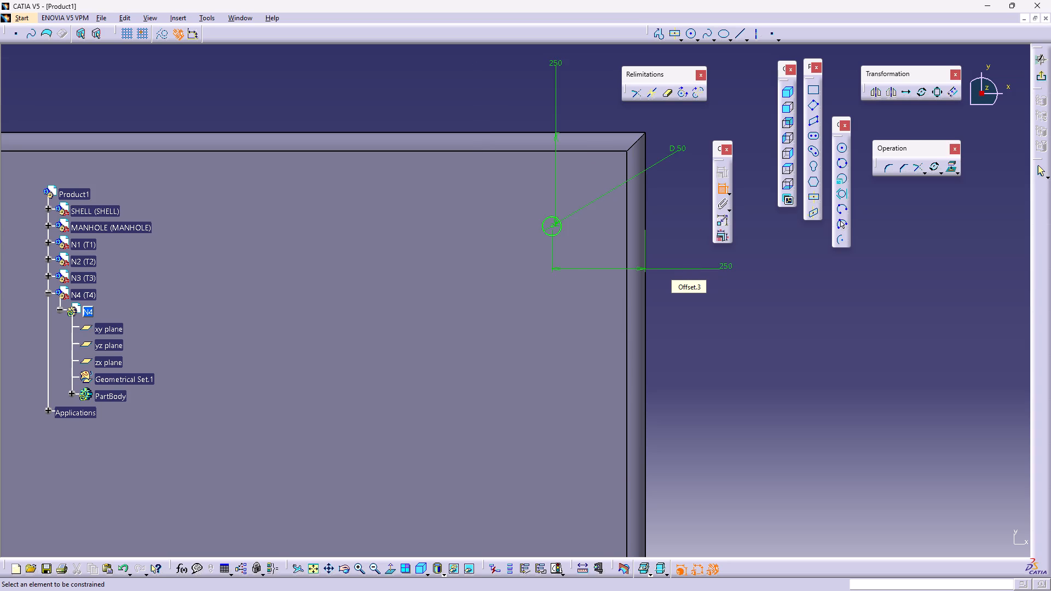
Sketch two circles concentric with the 50 mm circle: a large flange outline and a pipe outline about 34 mm in radius.
middle_drag(696, 270, 605, 295)
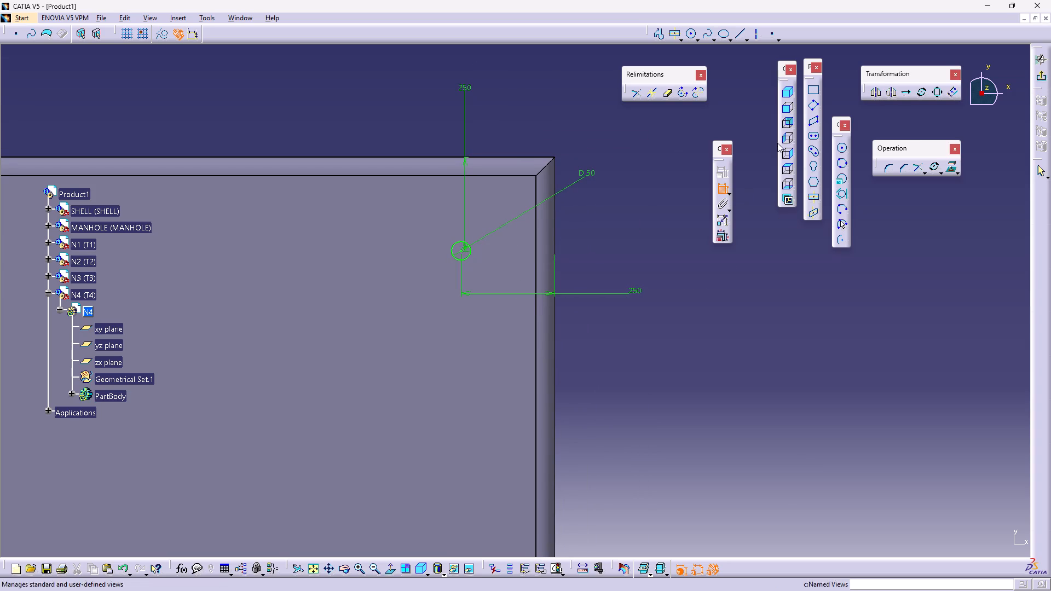
double_click(843, 149)
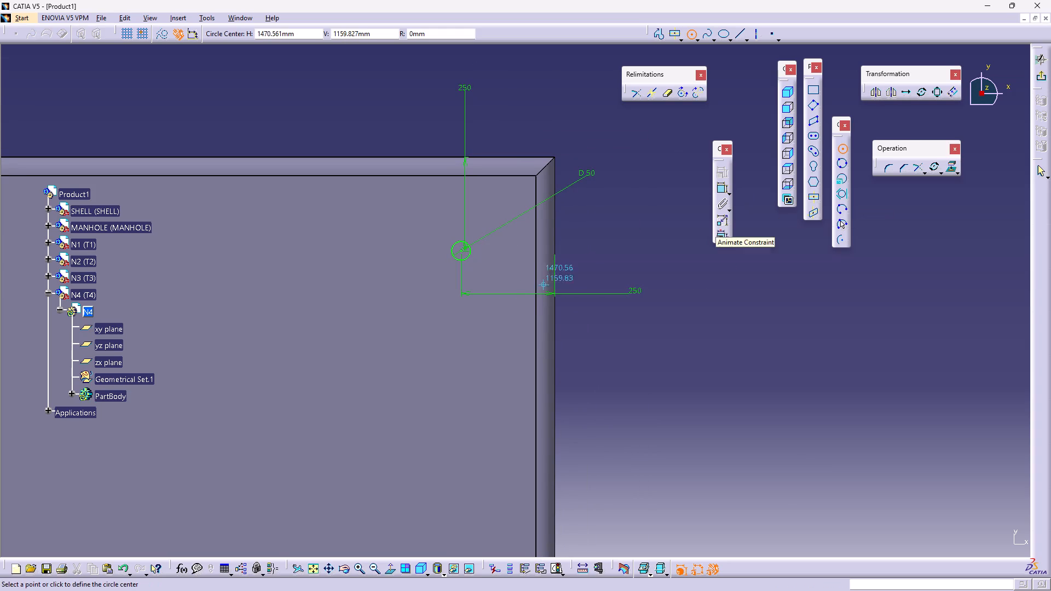
middle_drag(498, 296, 522, 204)
right_click(498, 296)
click(339, 138)
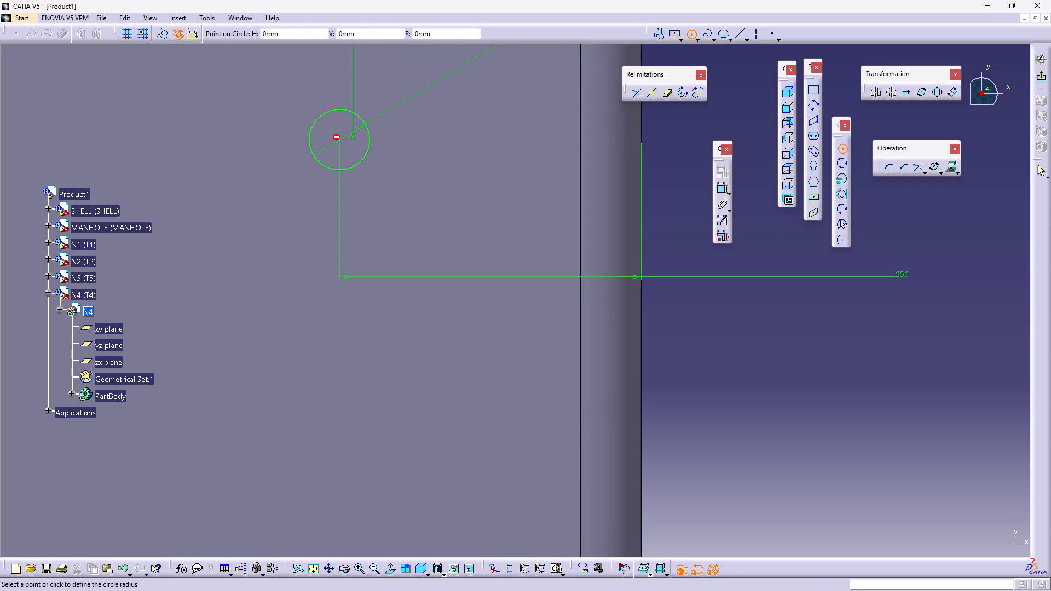
click(459, 158)
middle_drag(449, 189, 511, 170)
right_click(511, 170)
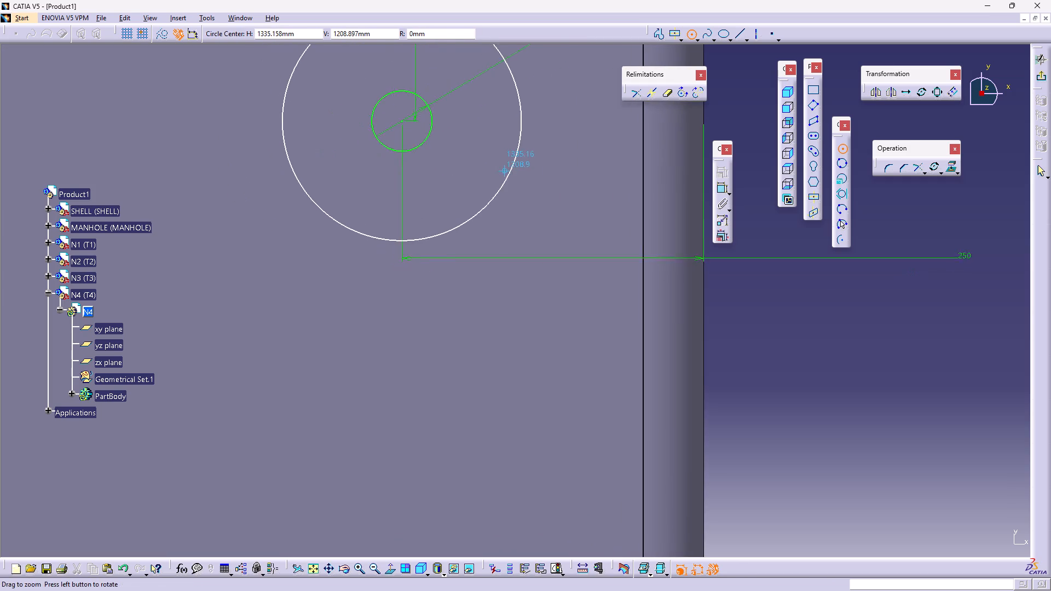
middle_drag(511, 170, 526, 199)
middle_drag(516, 186, 530, 297)
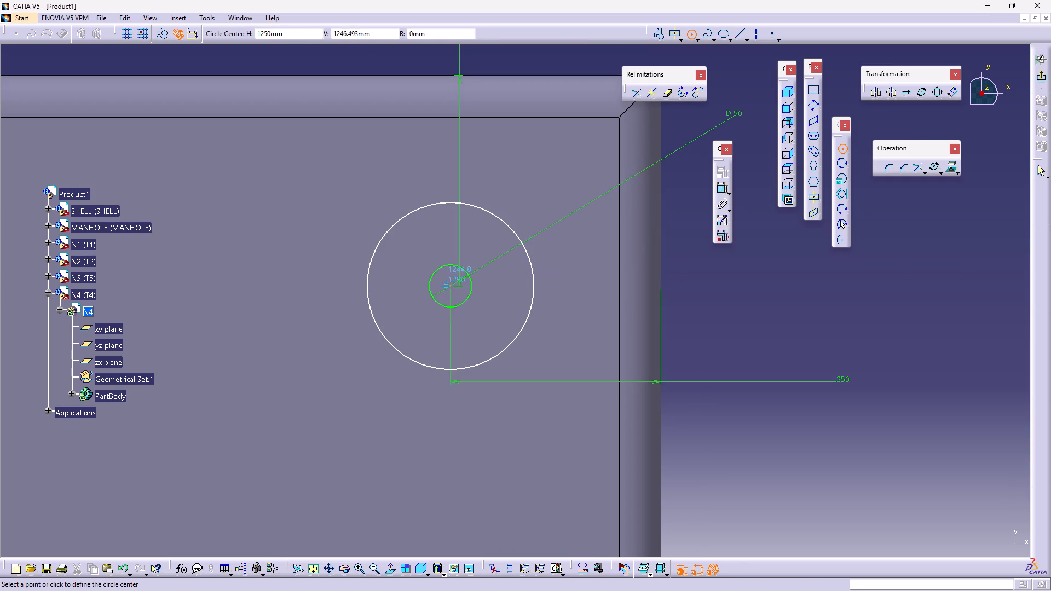
click(449, 286)
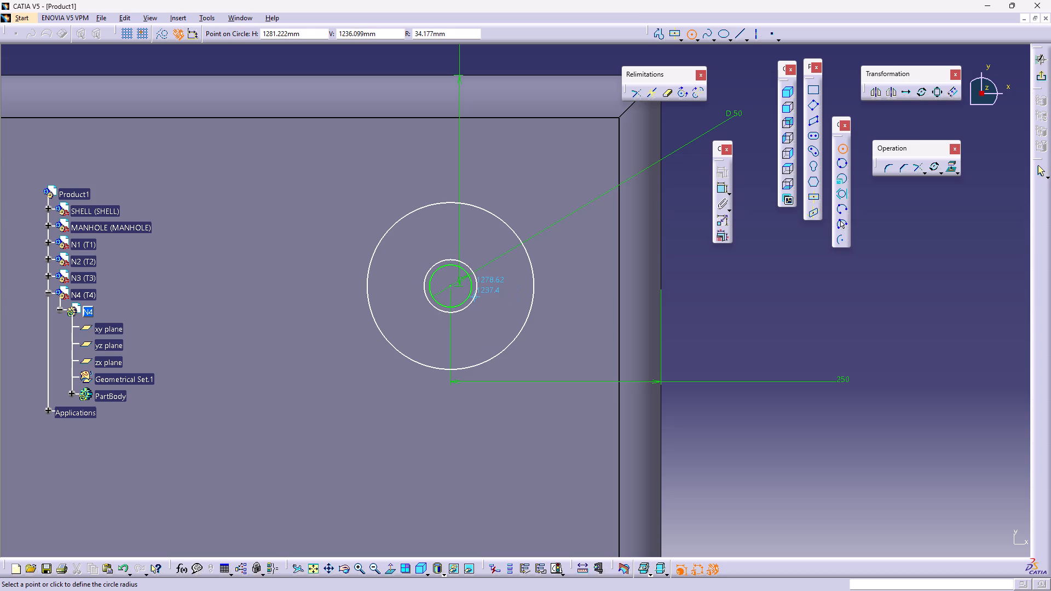
click(478, 298)
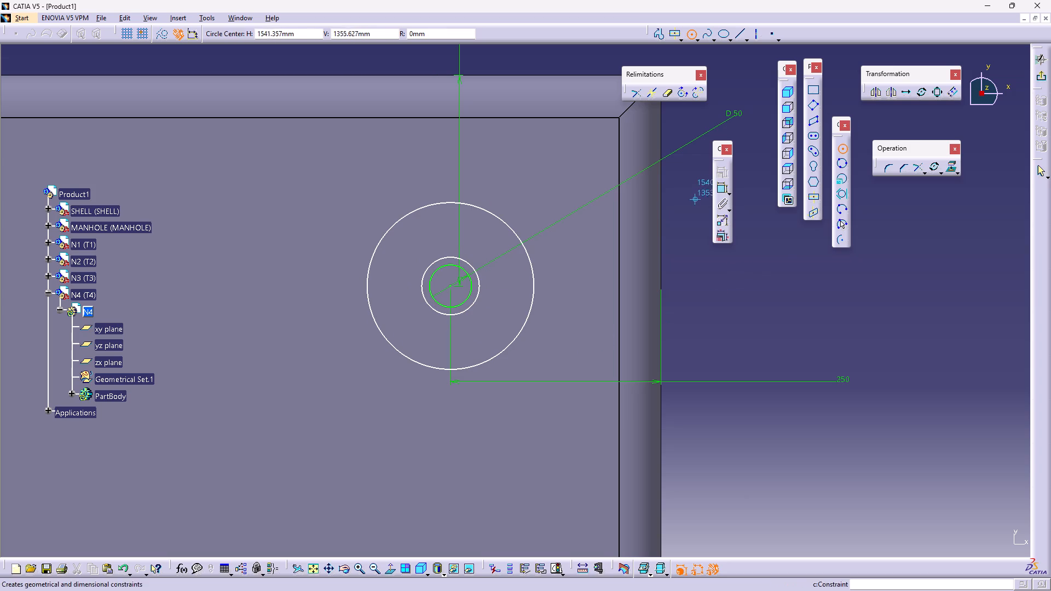
Sketch a small bolt-hole circle vertically above the common centre, between the pipe outline and the flange outline.
click(450, 233)
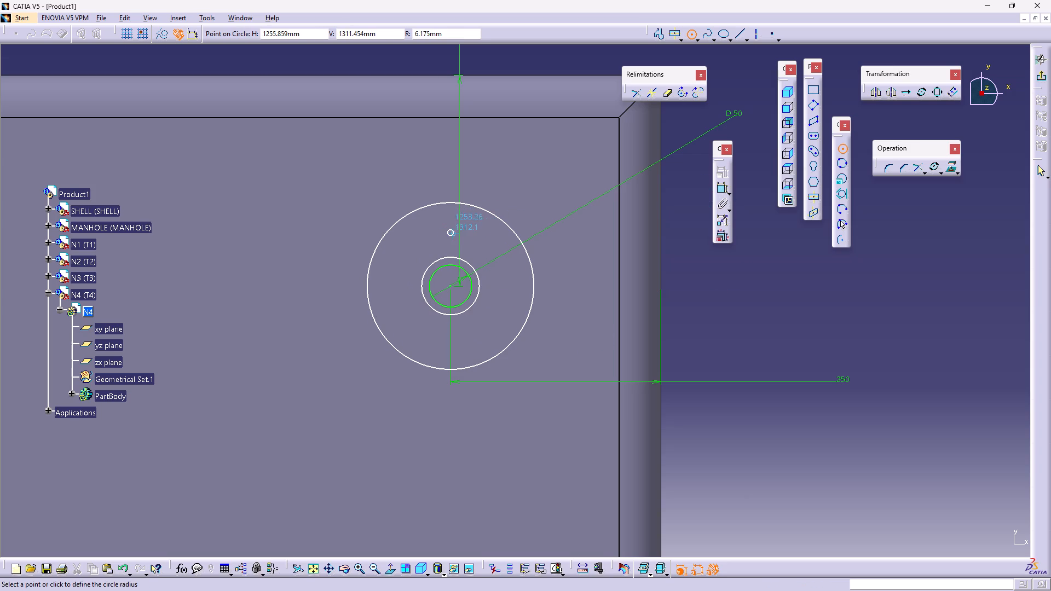
click(461, 239)
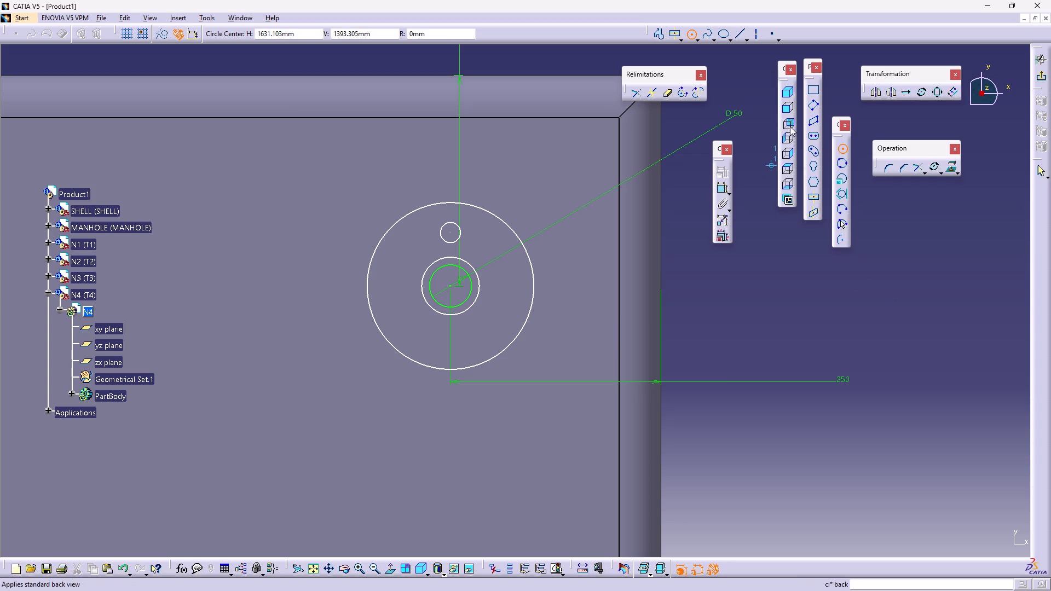
Constrain the offset between the 50 mm circle and the surrounding pipe outline to 10 mm.
double_click(723, 194)
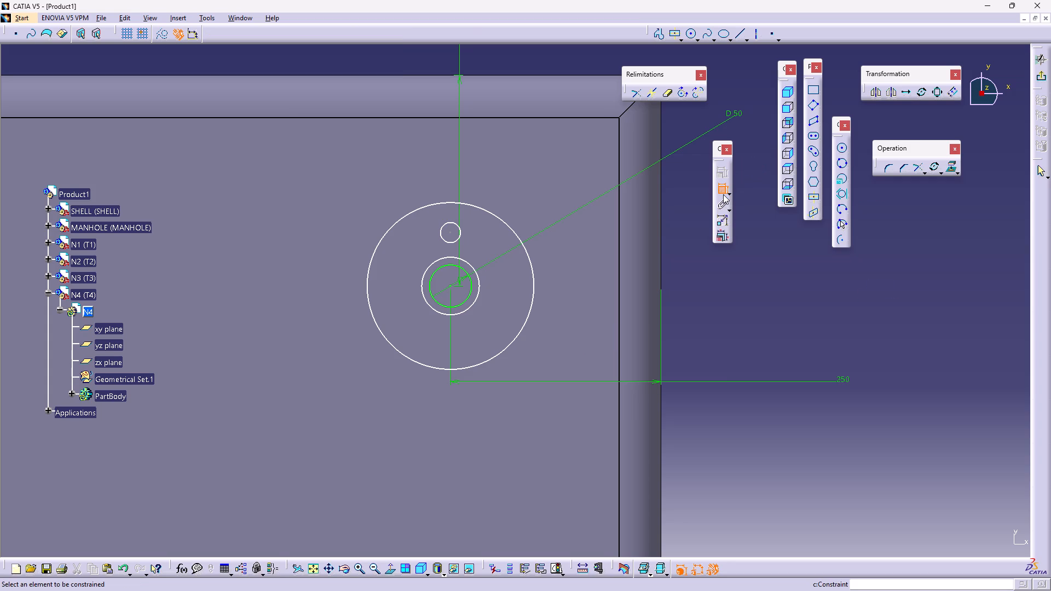
click(470, 290)
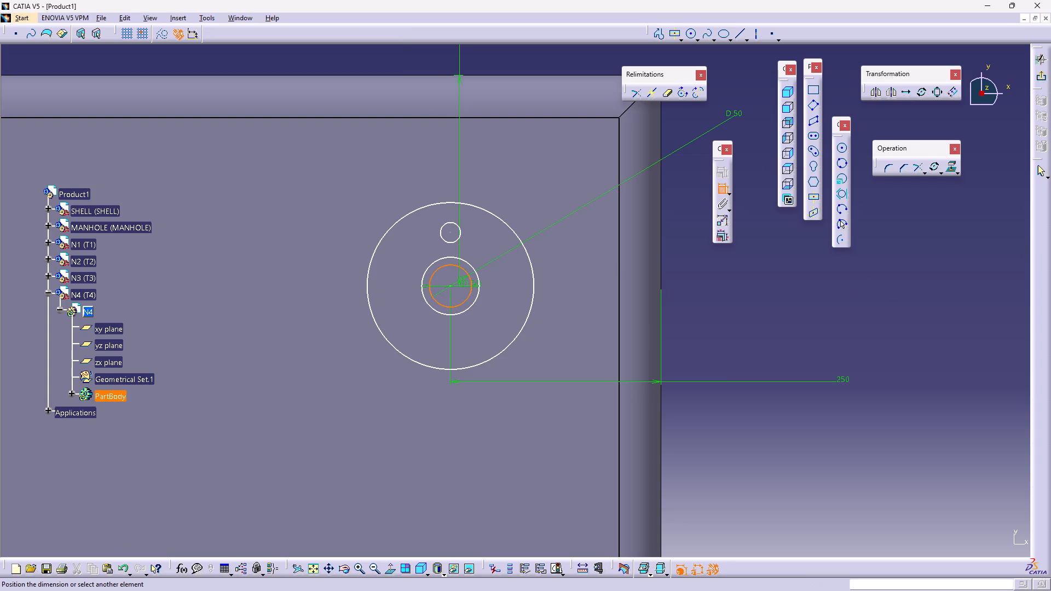
click(477, 298)
click(685, 296)
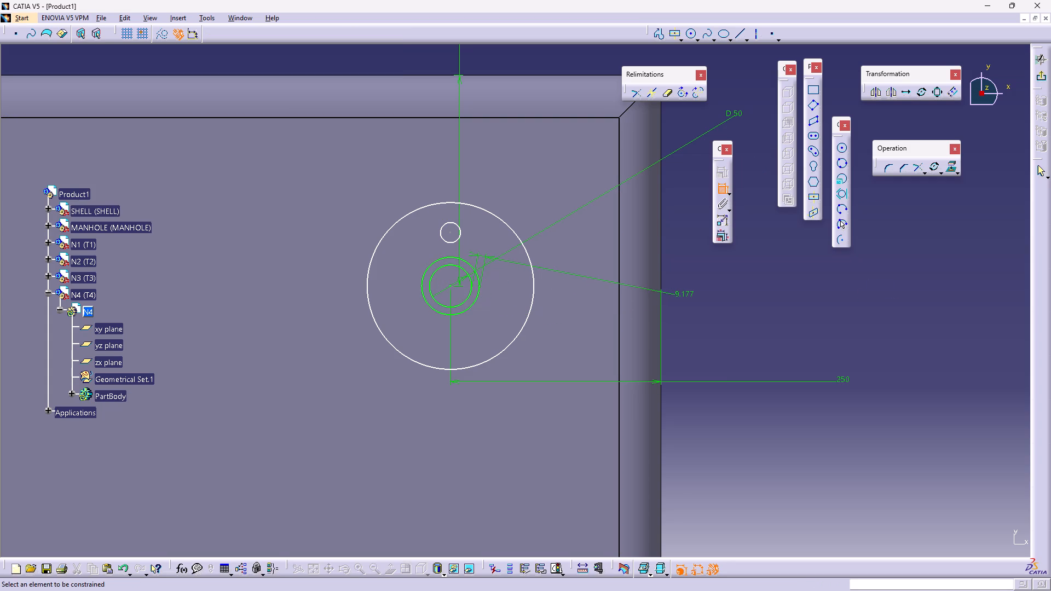
double_click(685, 296)
text(10)
key(Return)
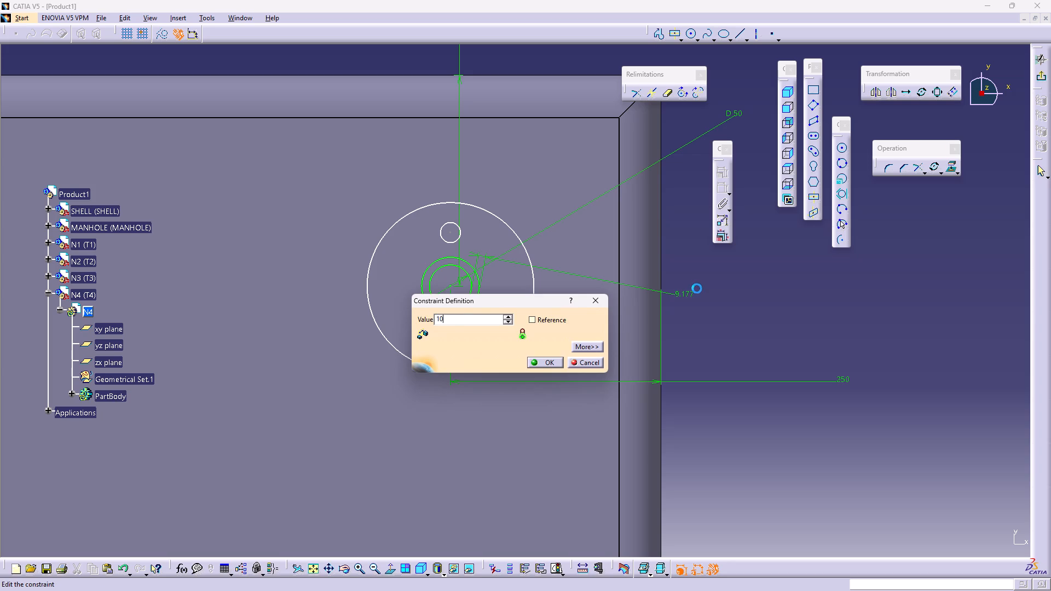
Add reference dimensions from the flange outline and from the pipe outline to the edge of the shell's flat top face.
click(465, 259)
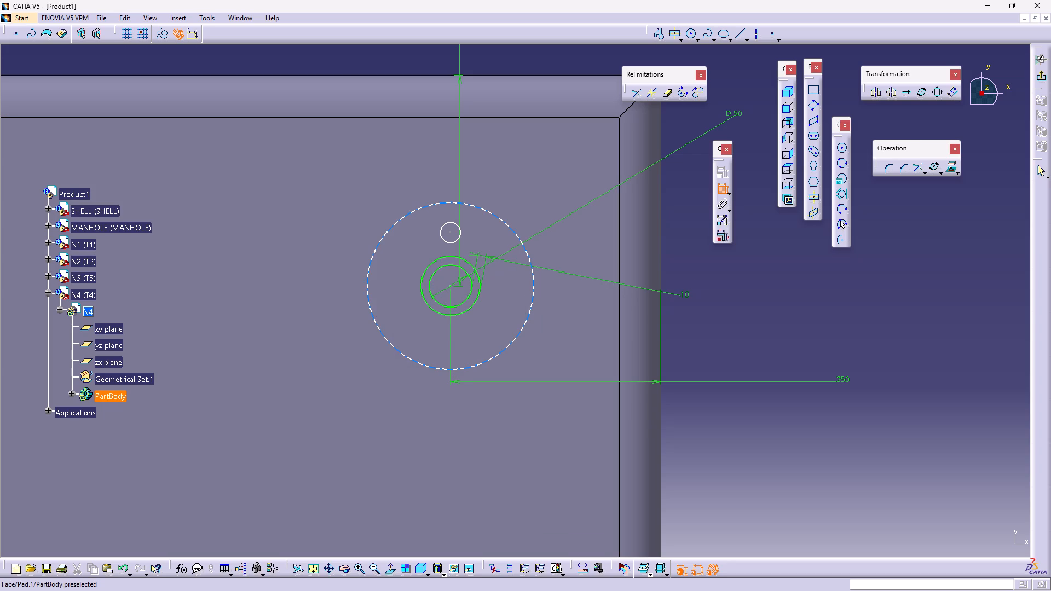
click(487, 210)
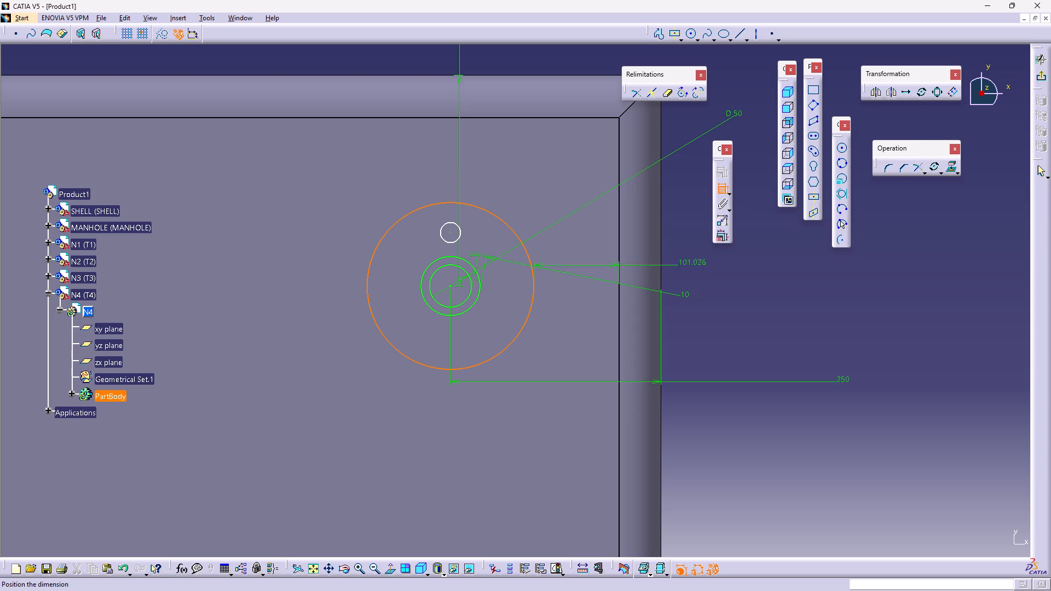
right_click(727, 268)
click(759, 295)
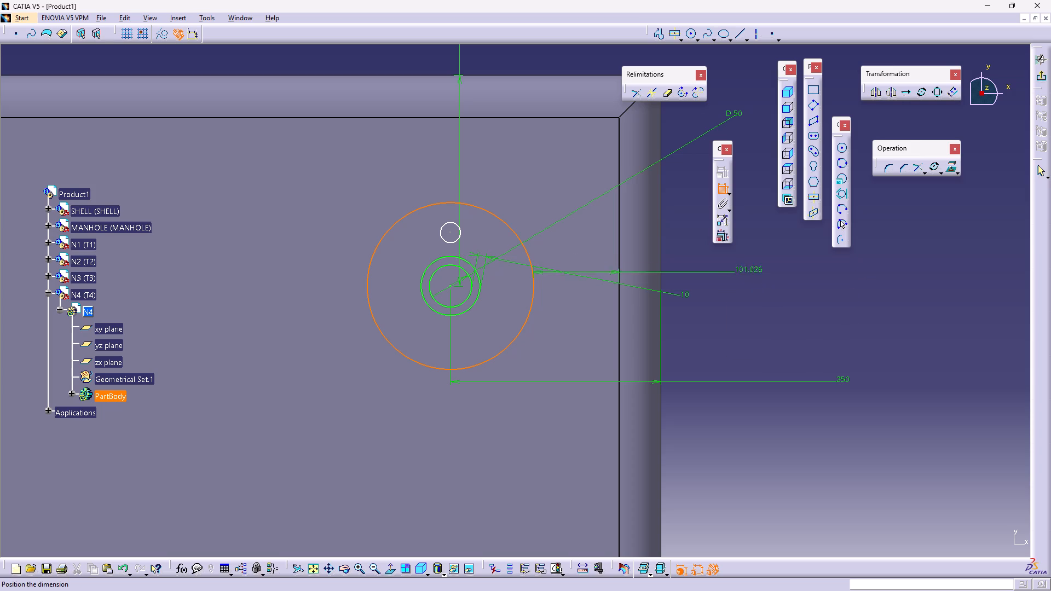
right_click(738, 265)
click(759, 283)
click(724, 274)
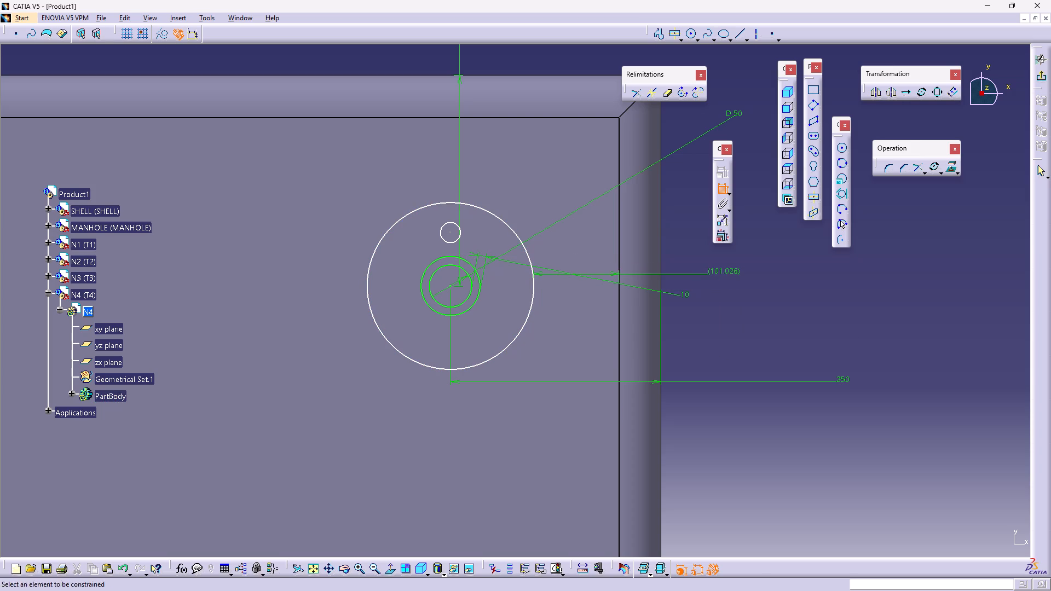
click(447, 256)
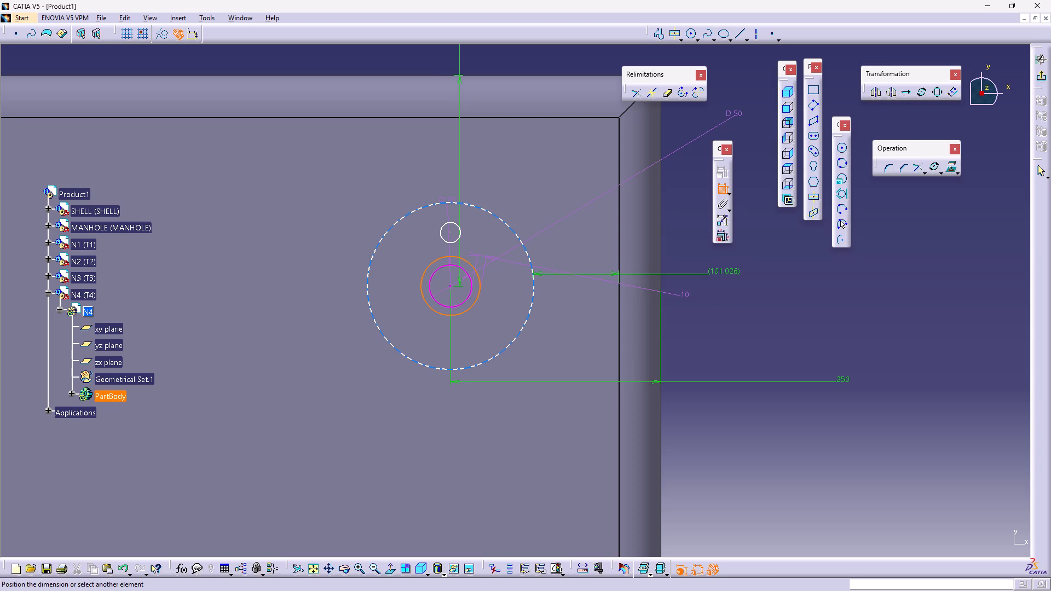
click(447, 199)
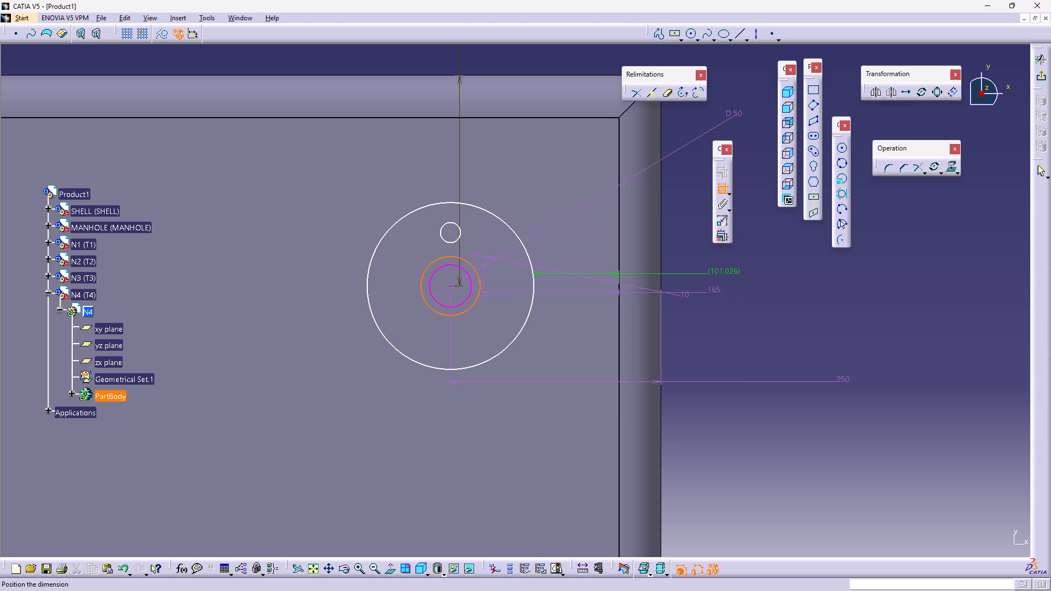
right_click(730, 300)
click(754, 308)
click(734, 296)
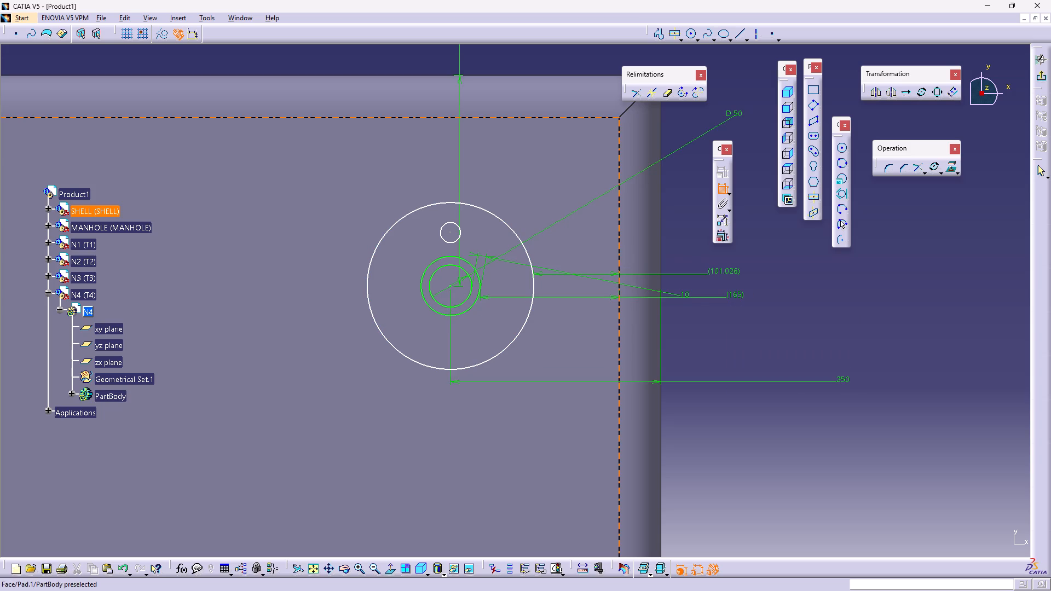
Constrain the offset between the pipe outline and the flange outline to 50 mm.
click(446, 255)
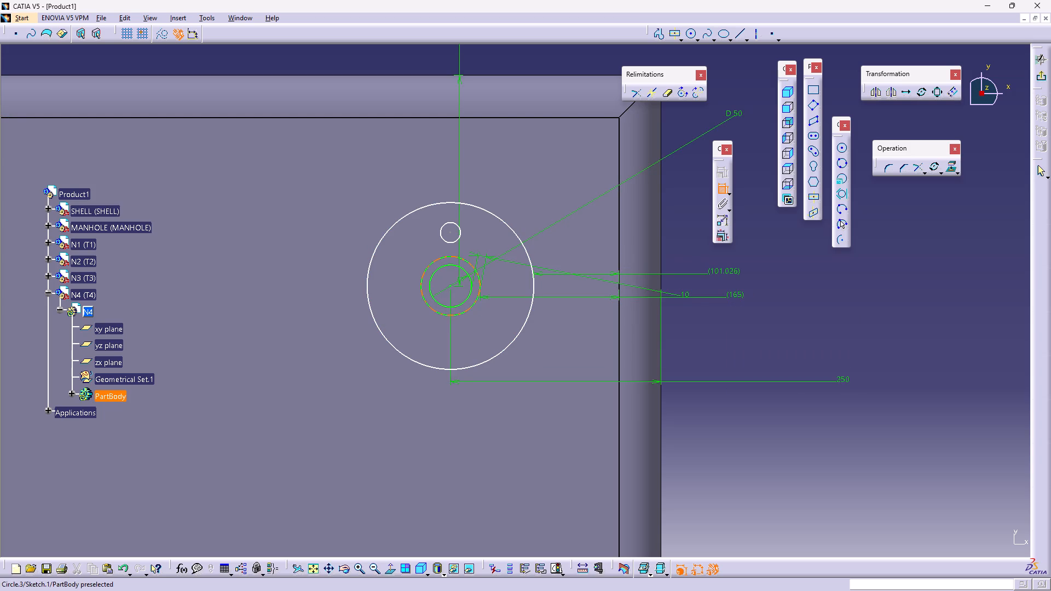
click(447, 204)
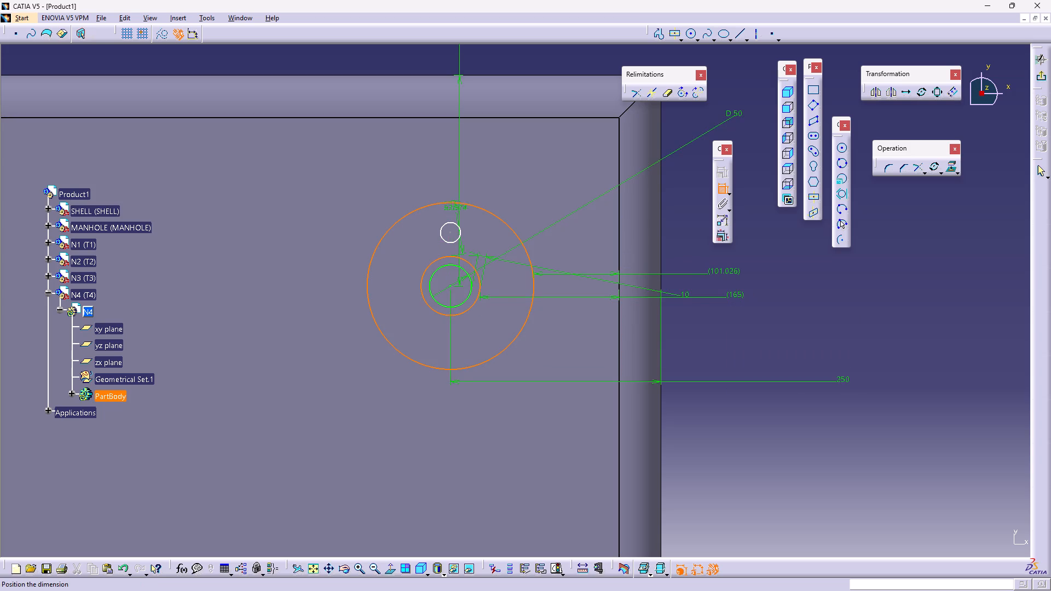
click(671, 194)
double_click(671, 193)
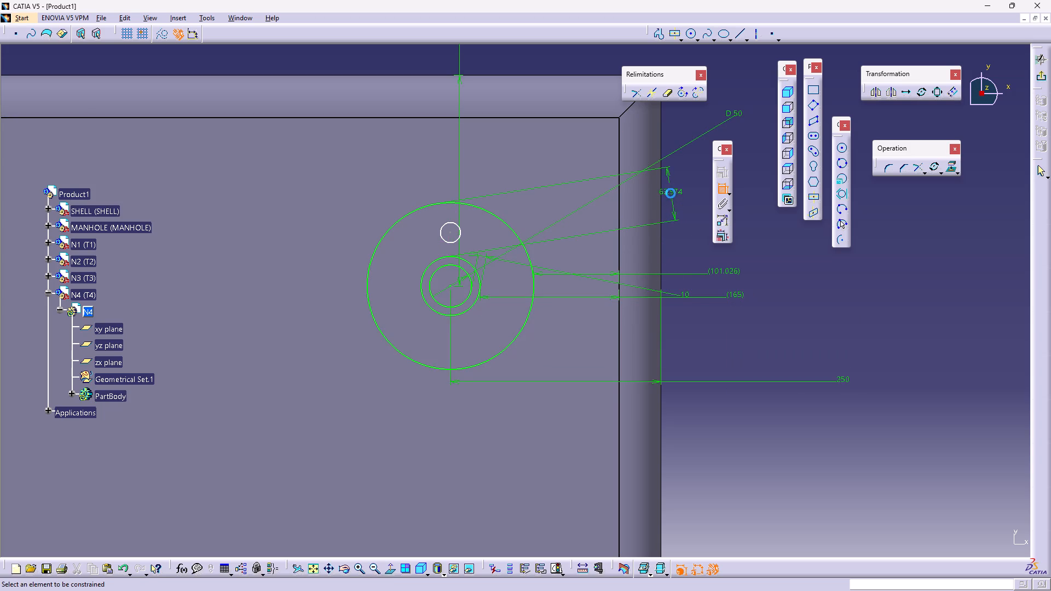
text(50)
key(Return)
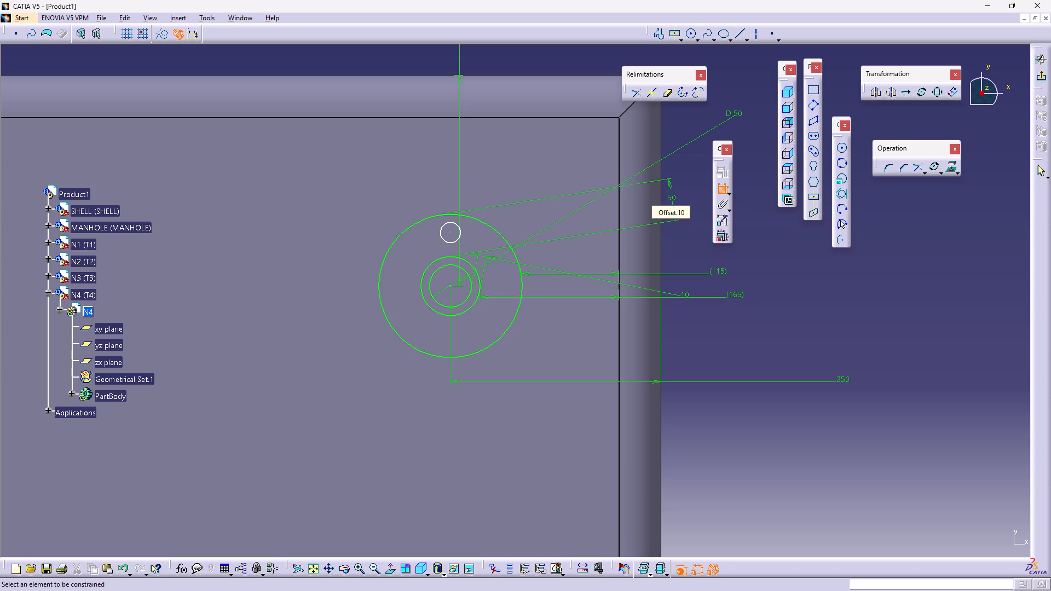
Dimension the small bolt-hole circle with a diameter of 25 mm.
click(457, 231)
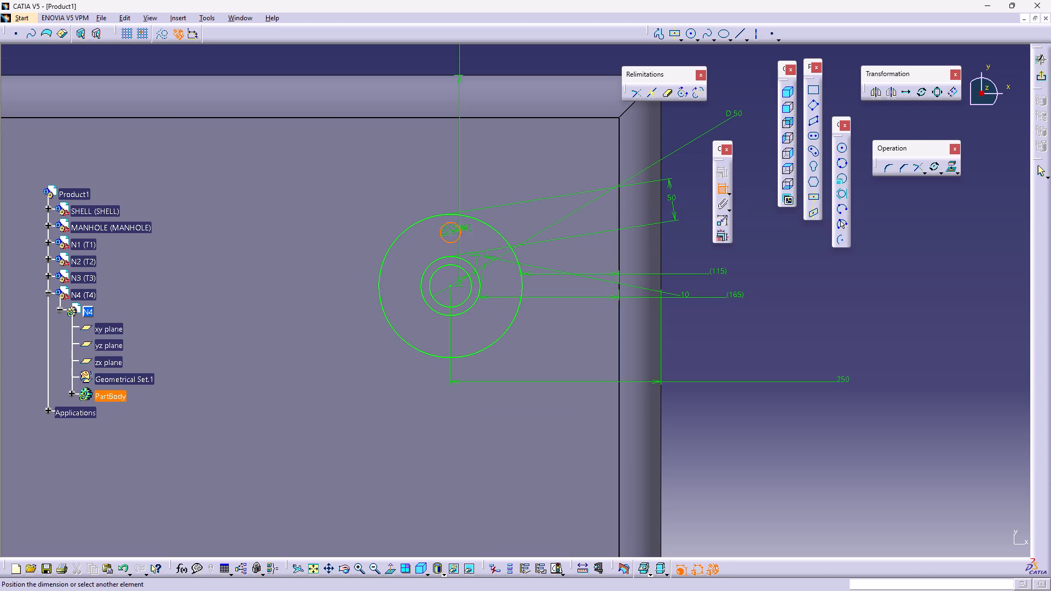
click(690, 244)
double_click(690, 244)
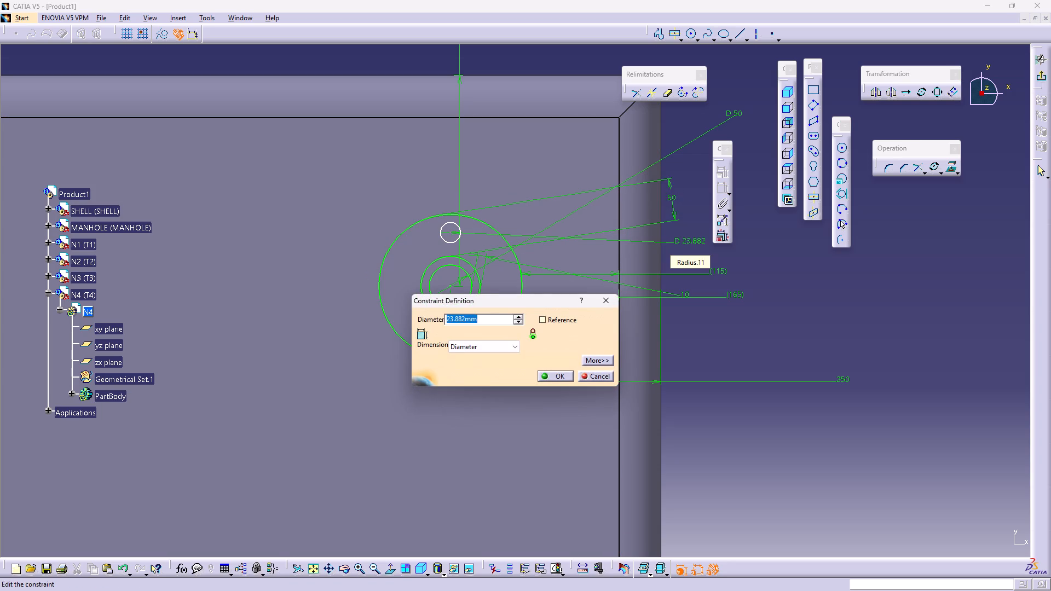
text(25)
key(Return)
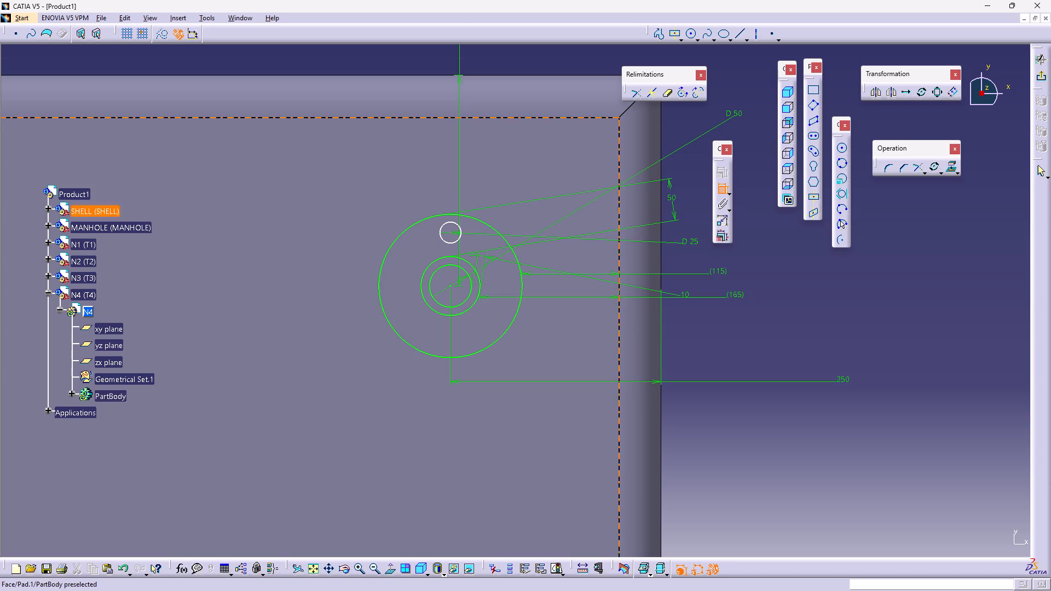
Constrain the bolt-hole circle's centre to 25 mm from the flange outline and end the constraint command.
click(451, 234)
click(442, 213)
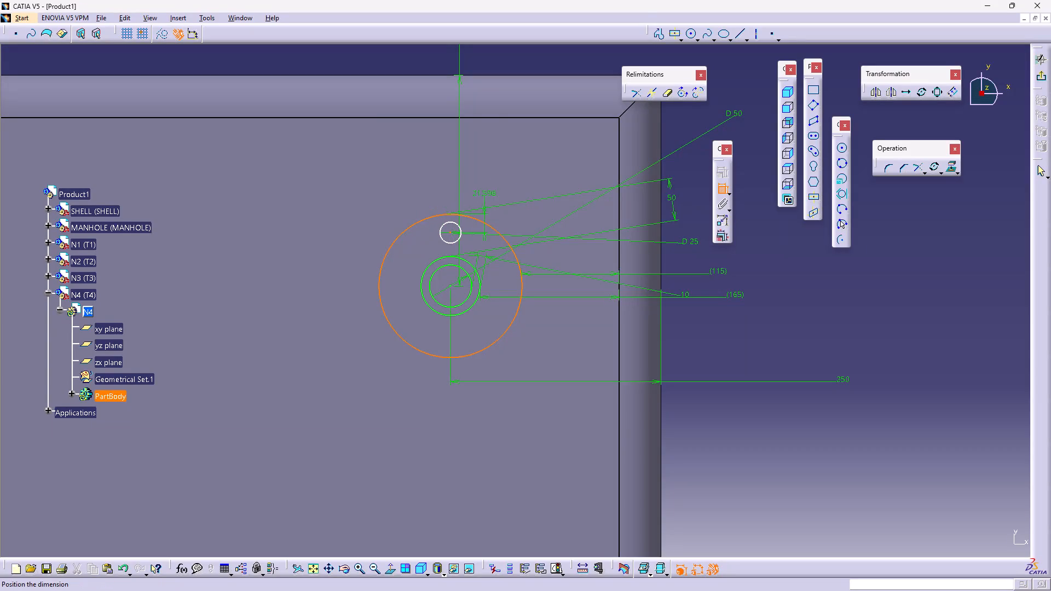
click(513, 170)
double_click(511, 171)
key(2)
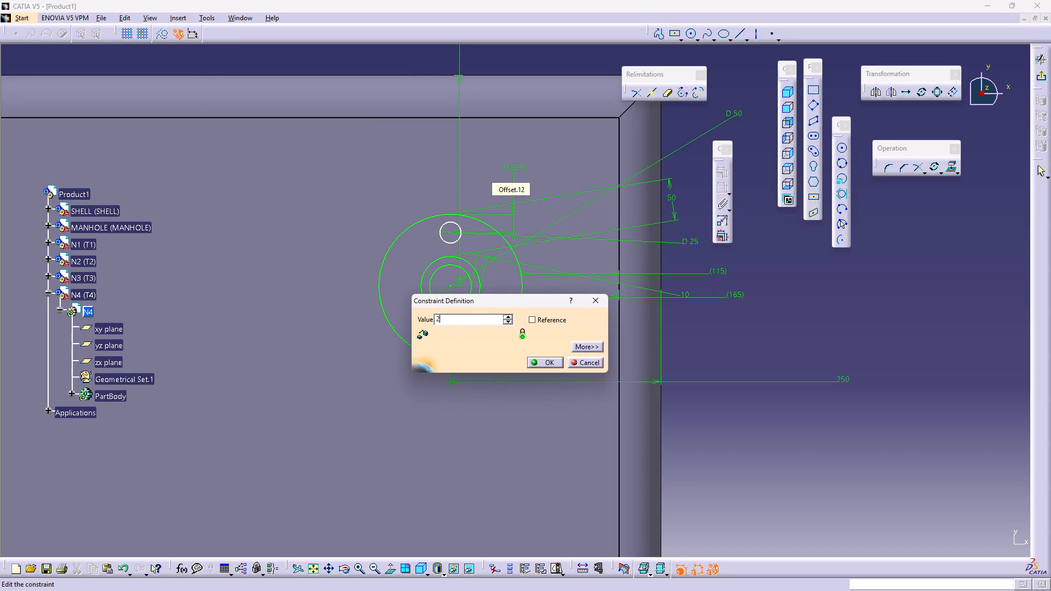
key(5)
key(Return)
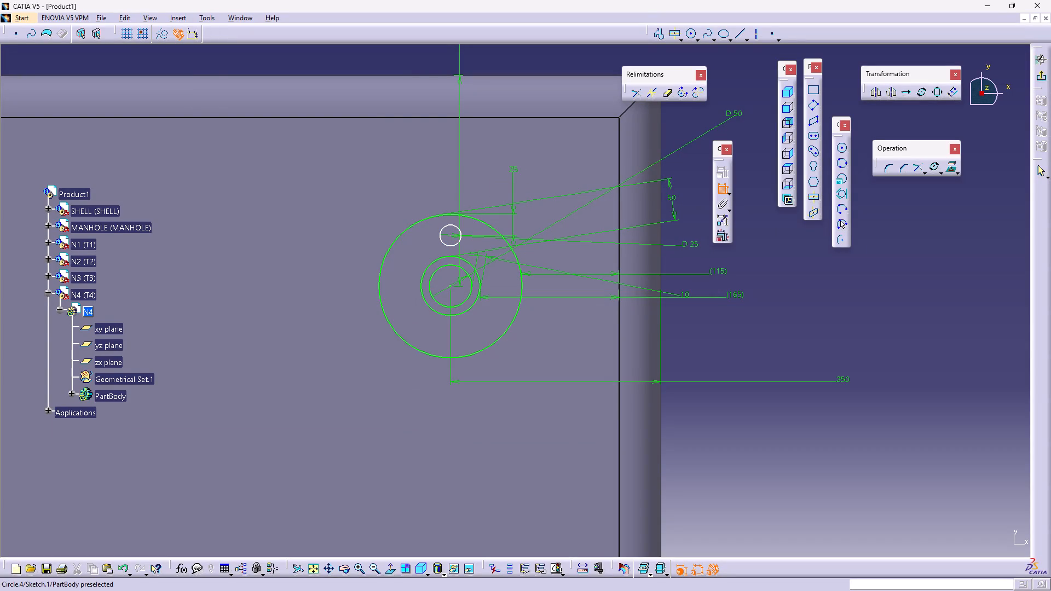
key(Escape)
key(Escape)
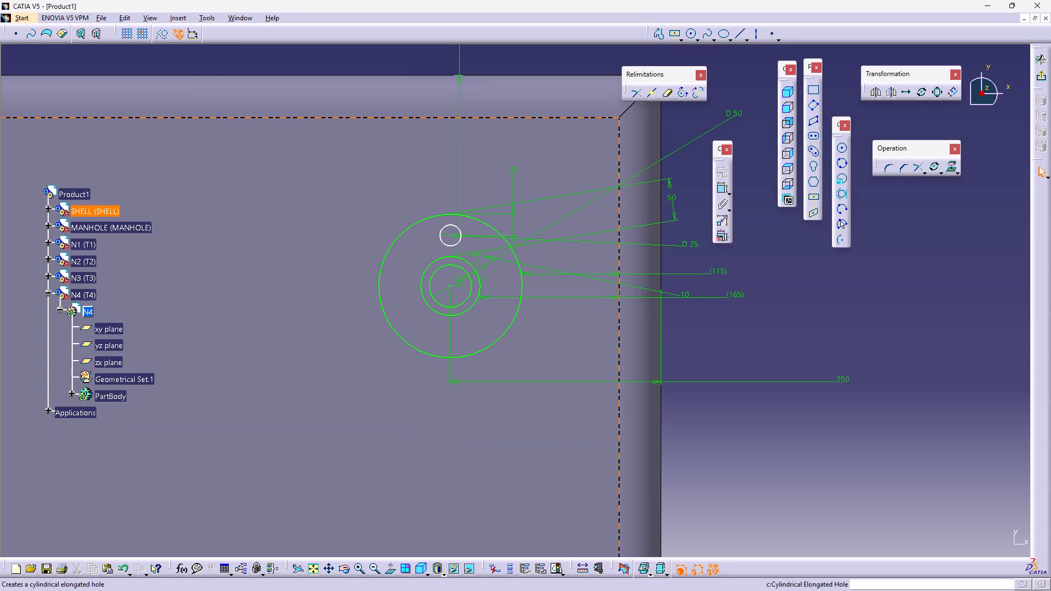
Rotate-duplicate the bolt-hole circle about the common centre as 3 copies at quarter-turn spacing, and exit the sketch.
click(444, 243)
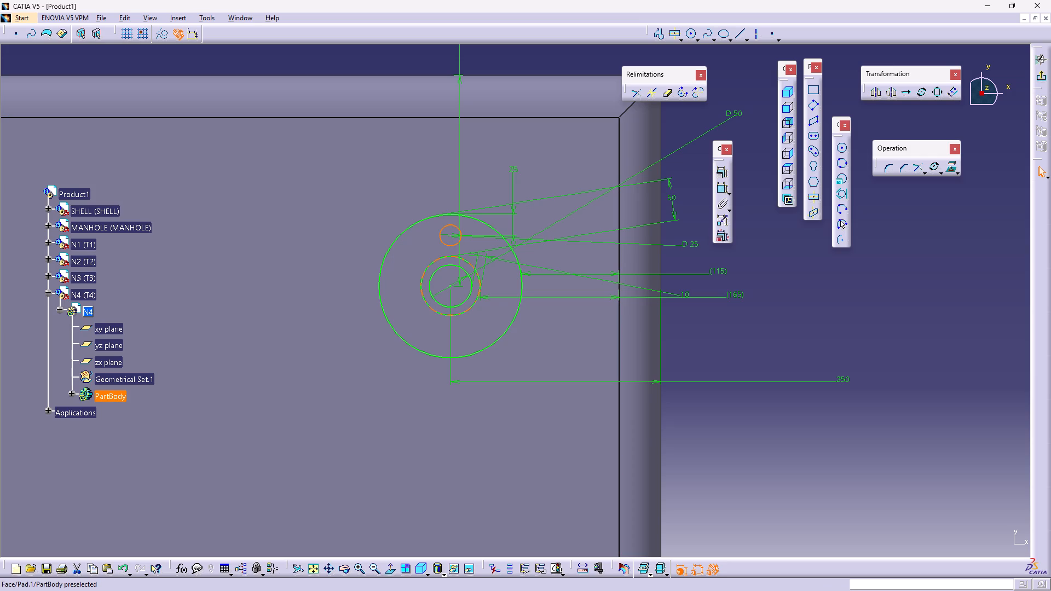
click(935, 163)
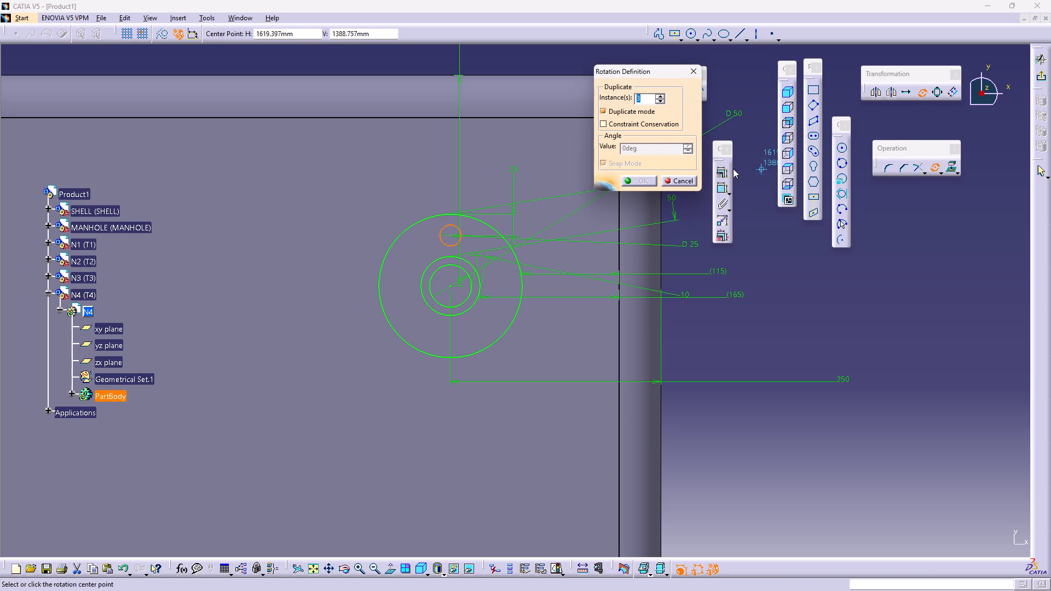
click(452, 287)
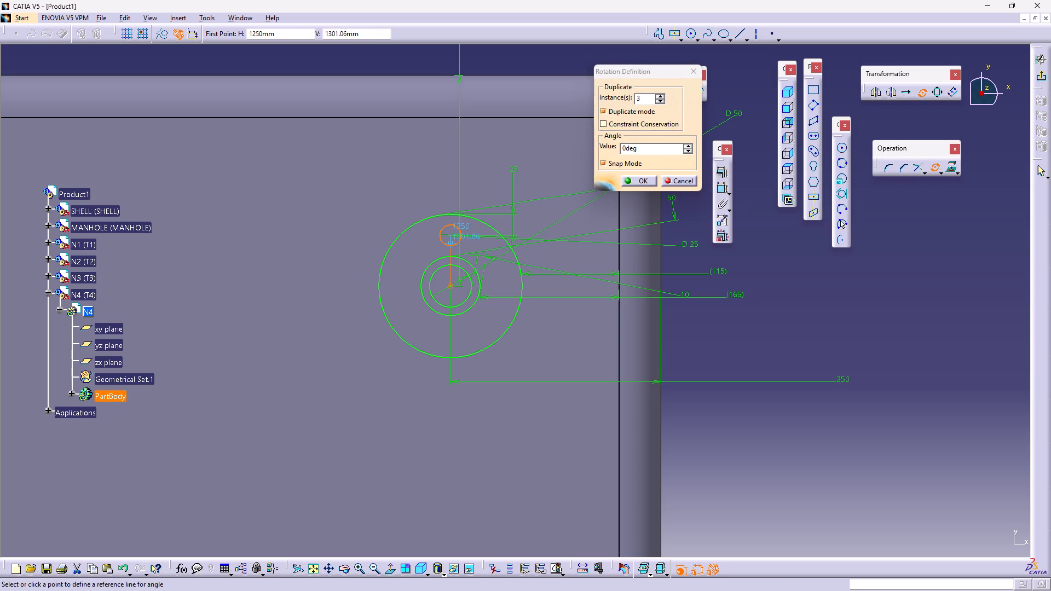
click(451, 237)
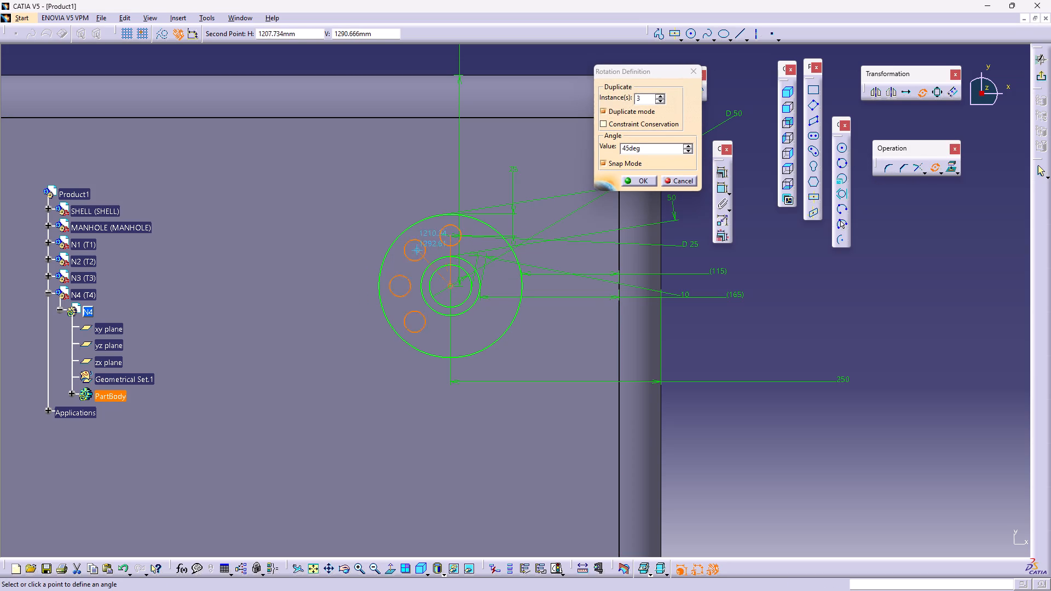
click(394, 288)
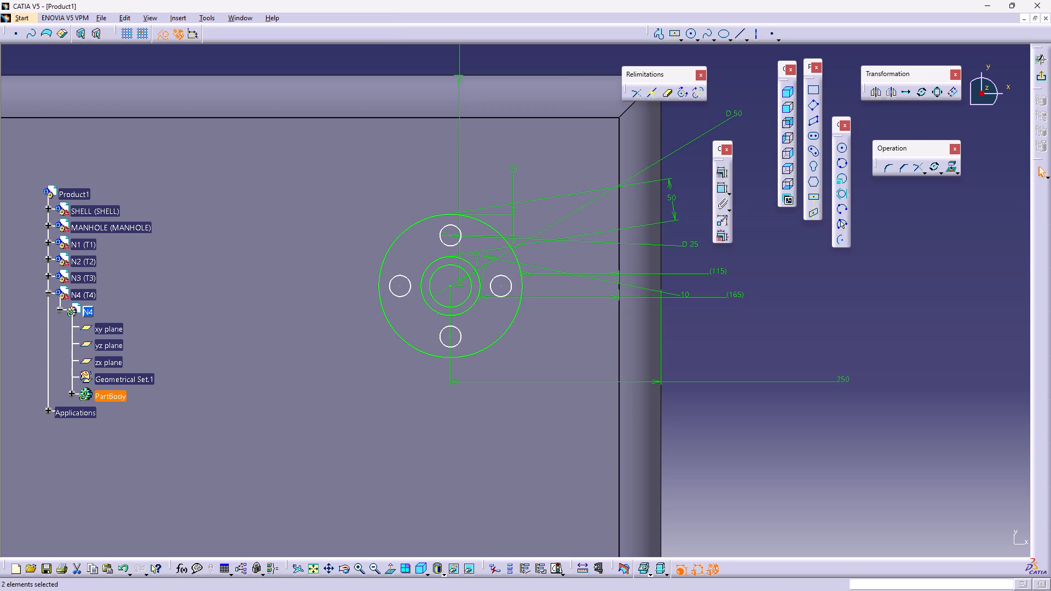
click(1036, 78)
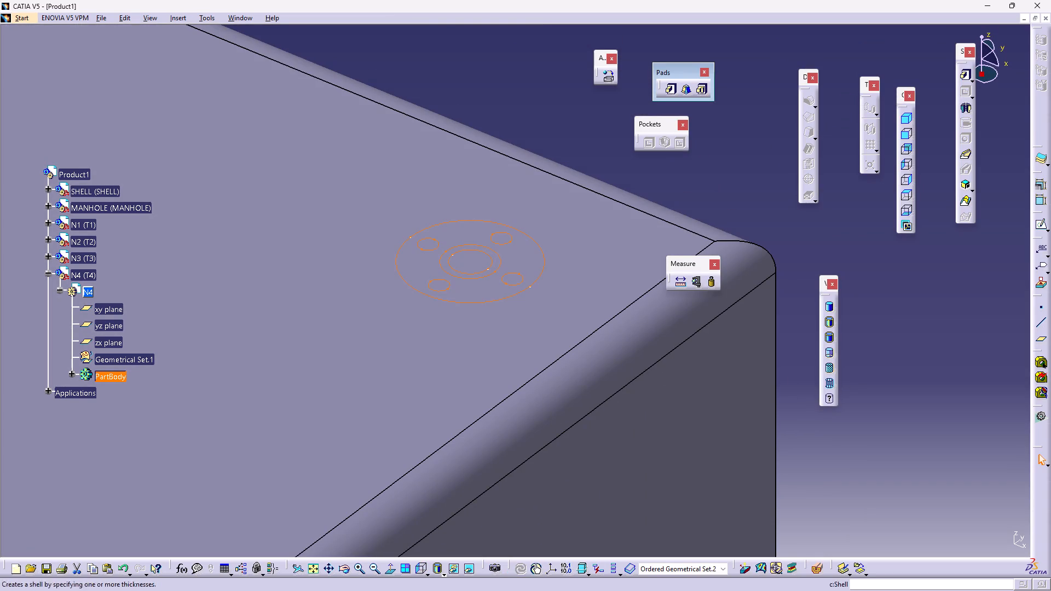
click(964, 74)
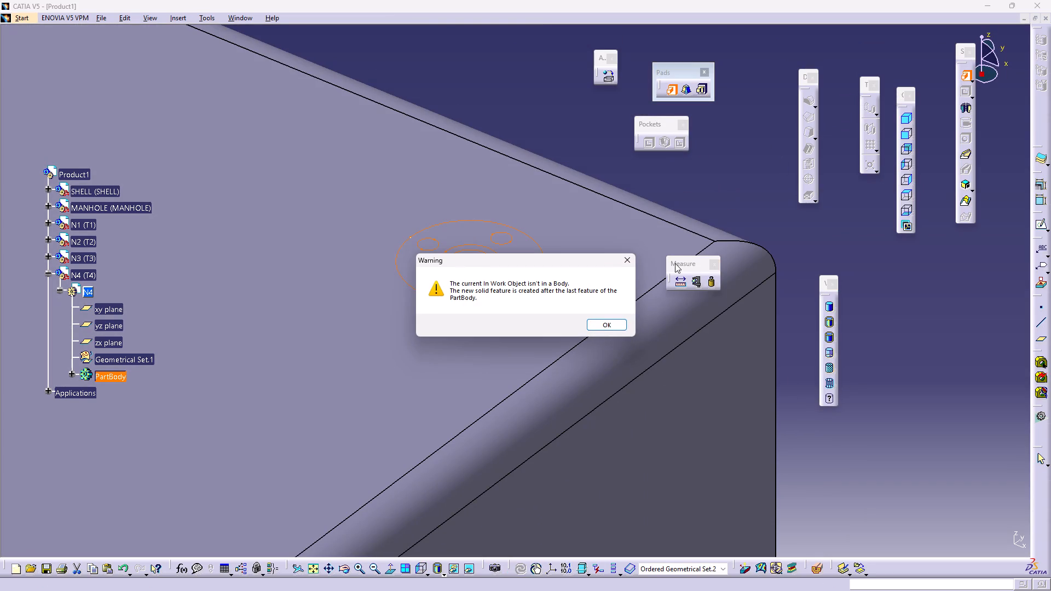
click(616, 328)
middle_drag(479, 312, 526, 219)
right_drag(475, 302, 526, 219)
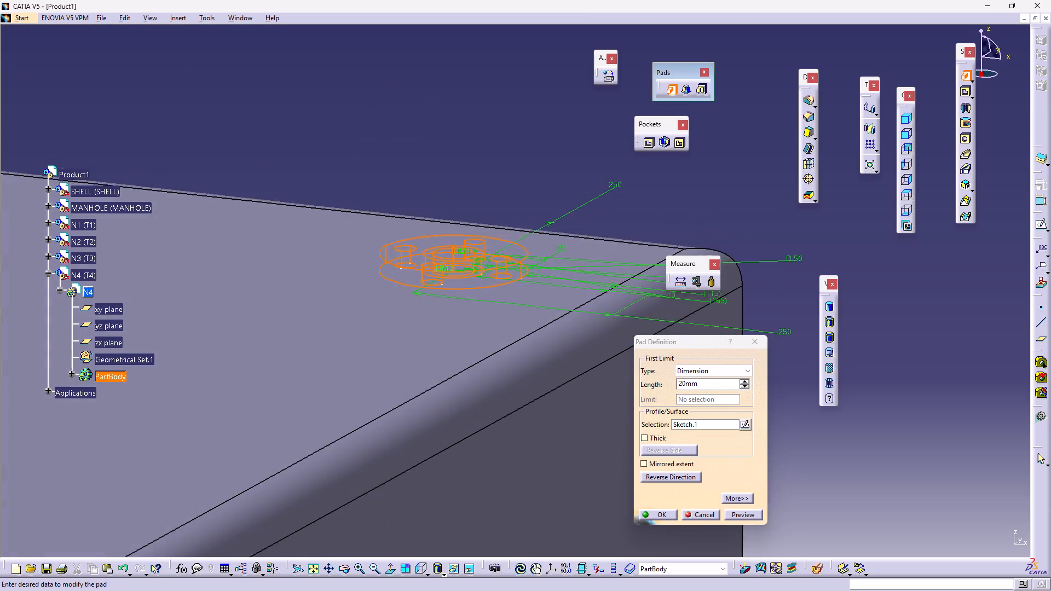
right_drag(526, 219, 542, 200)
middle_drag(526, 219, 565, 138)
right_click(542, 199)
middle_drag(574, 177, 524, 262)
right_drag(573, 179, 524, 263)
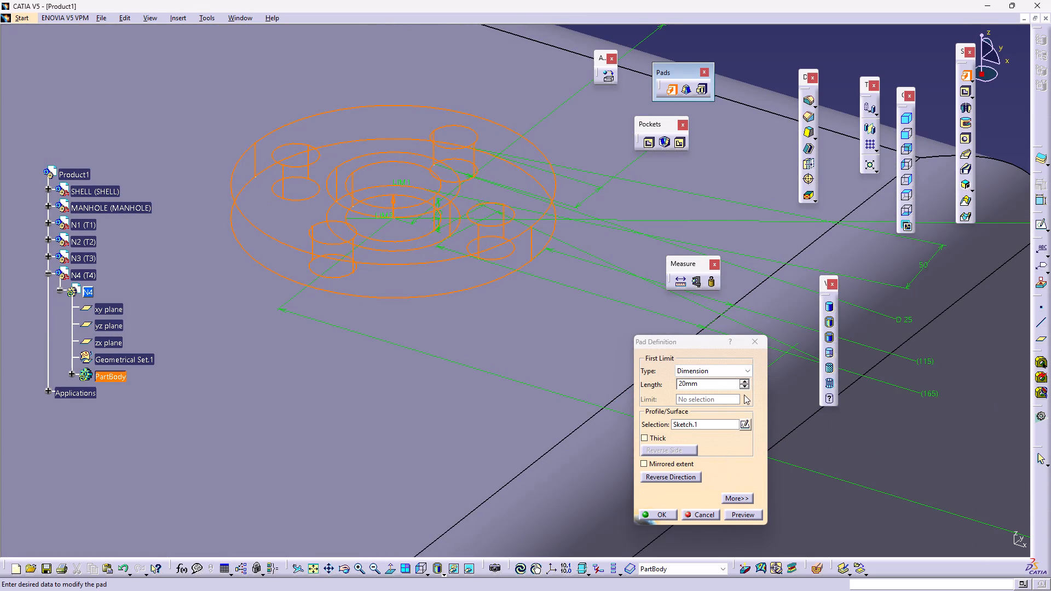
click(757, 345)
Start a Multi-Pad on the N4 nozzle sketch, set the pipe-wall ring domain's length to 150 mm and preview it.
click(702, 88)
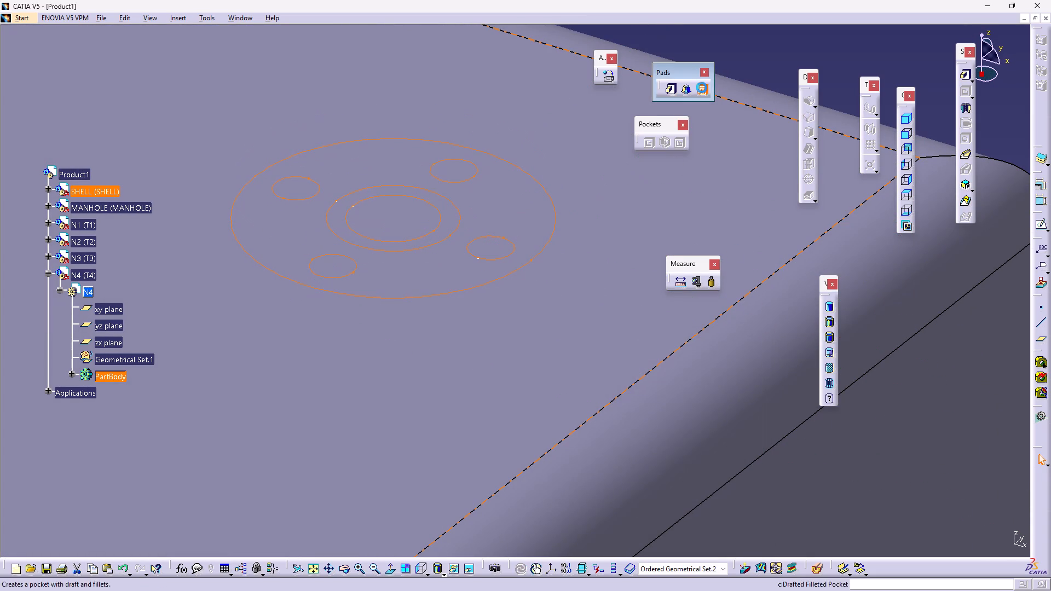
click(620, 326)
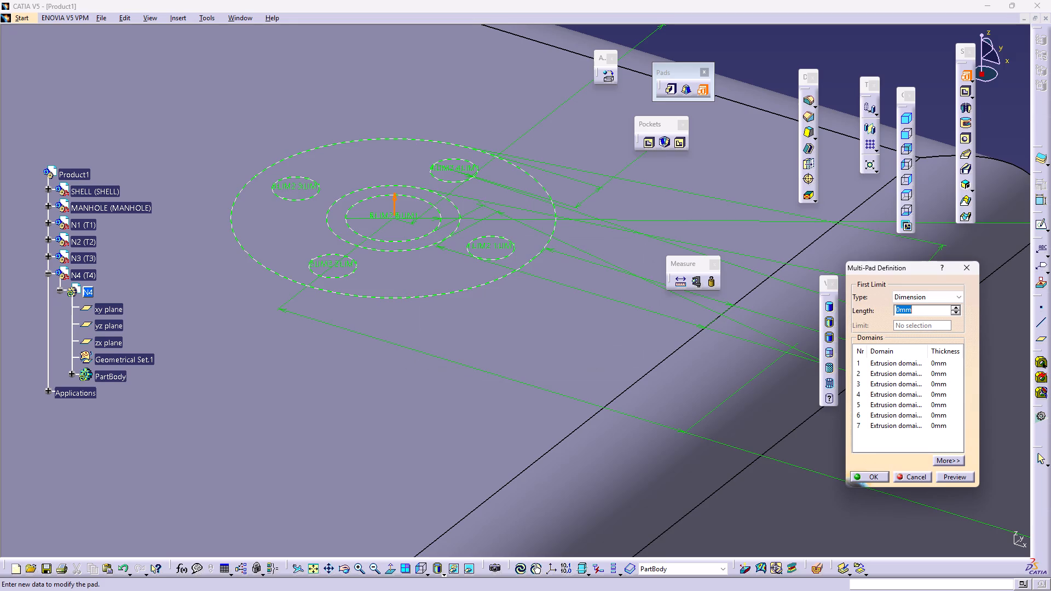
middle_drag(548, 339, 568, 351)
right_drag(547, 339, 567, 351)
click(861, 426)
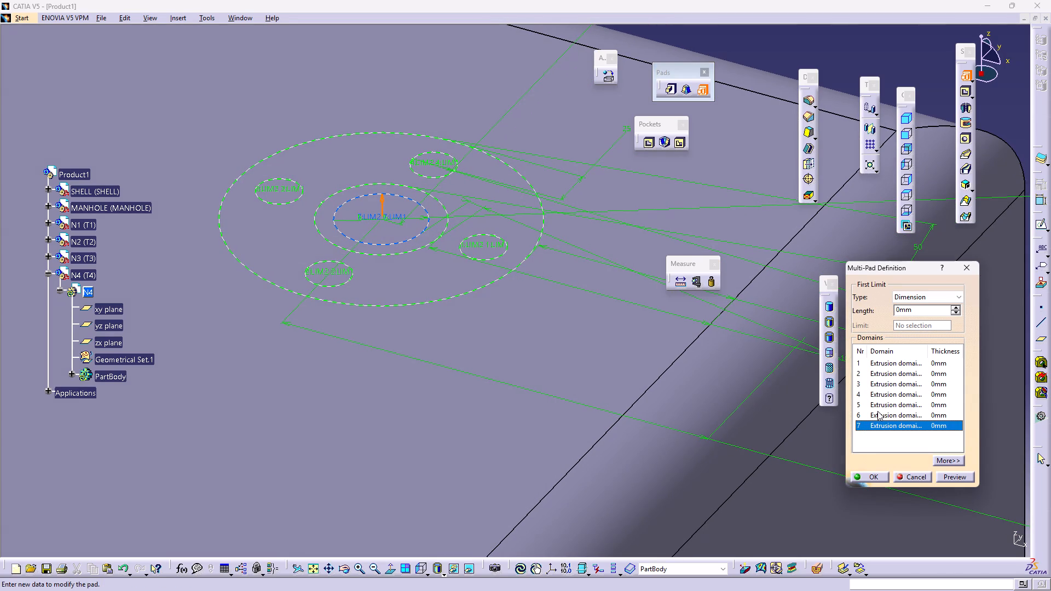
click(877, 413)
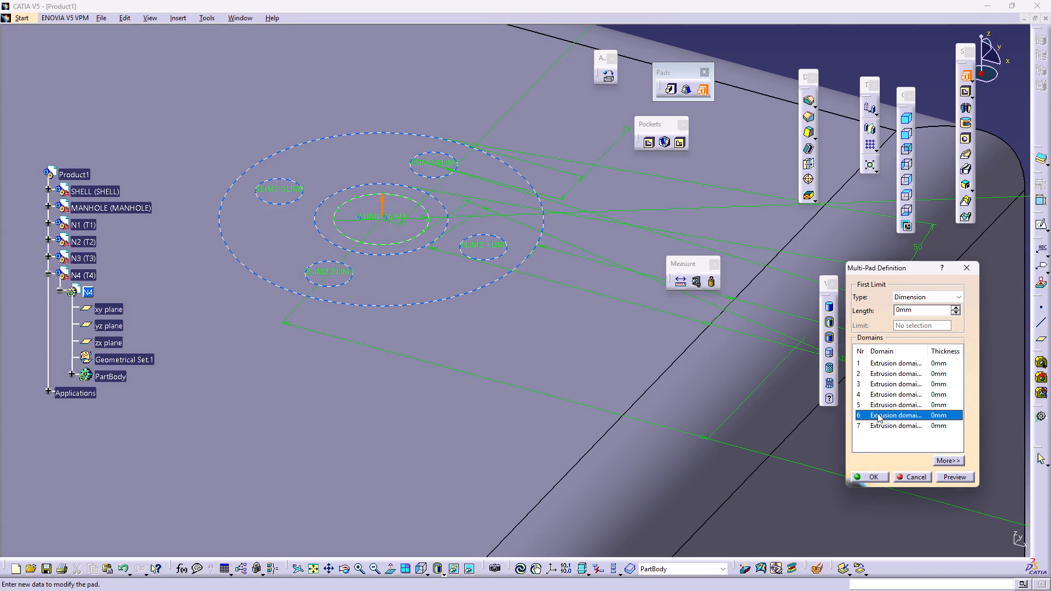
click(876, 404)
click(877, 392)
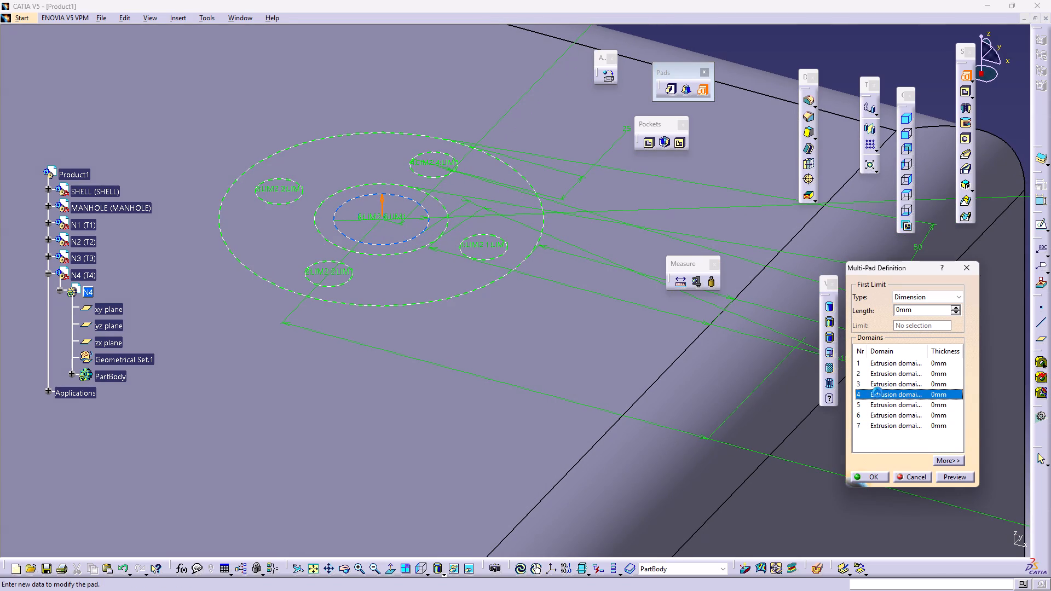
click(883, 382)
click(885, 368)
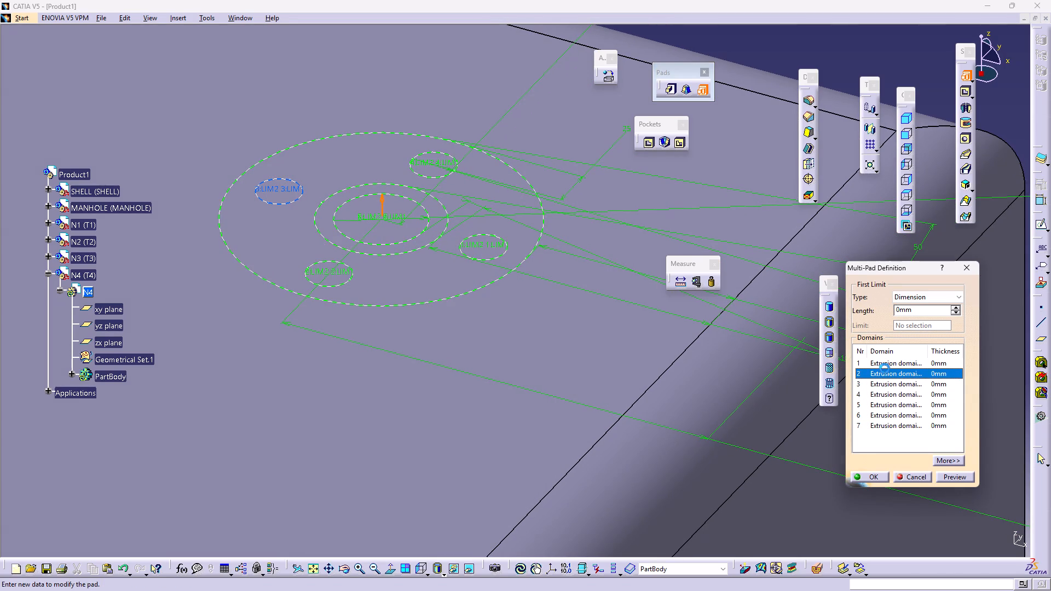
click(886, 362)
click(879, 421)
click(879, 408)
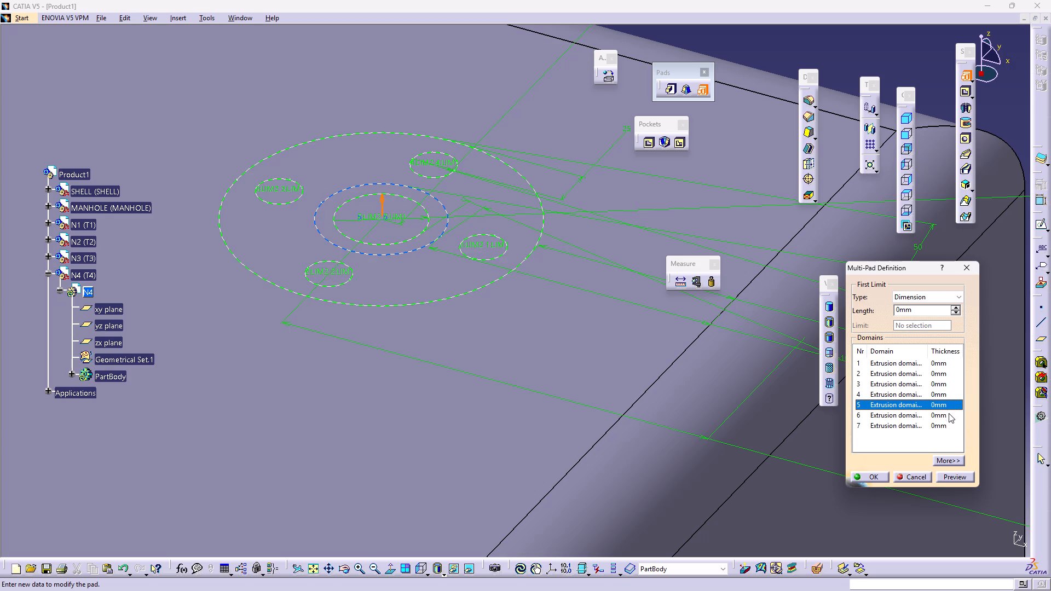
drag(912, 309, 869, 308)
text(150)
click(565, 356)
middle_drag(529, 349, 548, 397)
right_click(529, 349)
middle_drag(542, 368, 555, 421)
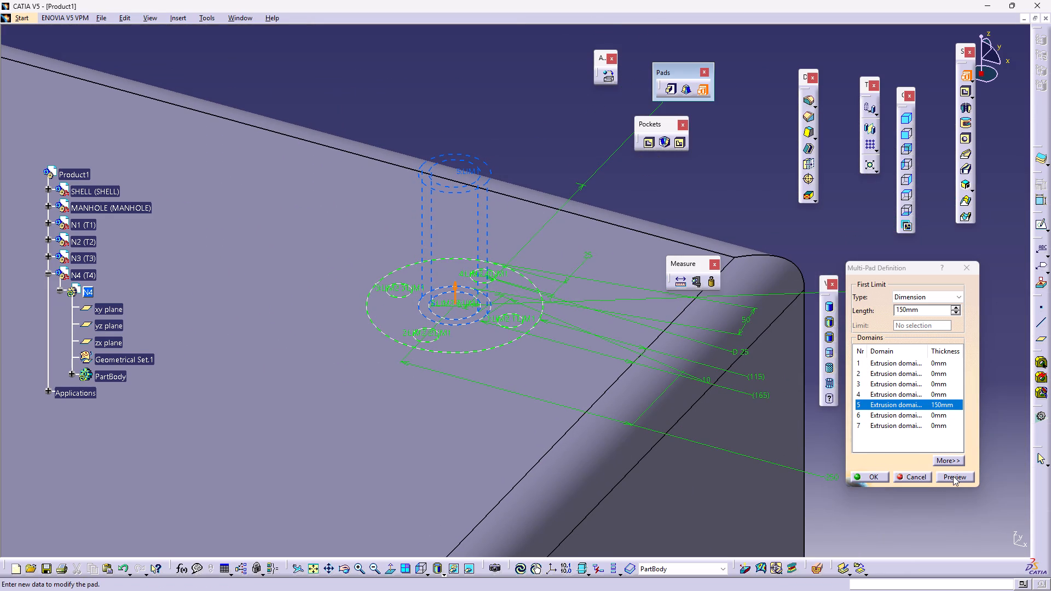
click(953, 476)
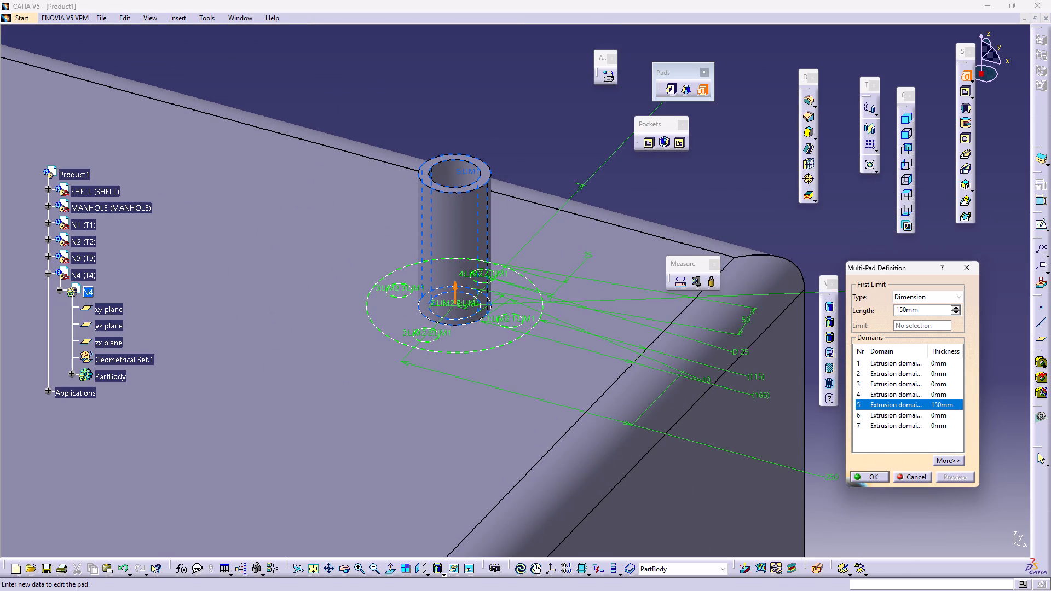
Give the flange domain with bolt holes a first limit of 150 mm and a second limit of -130 mm, and complete the Multi-Pad.
click(875, 425)
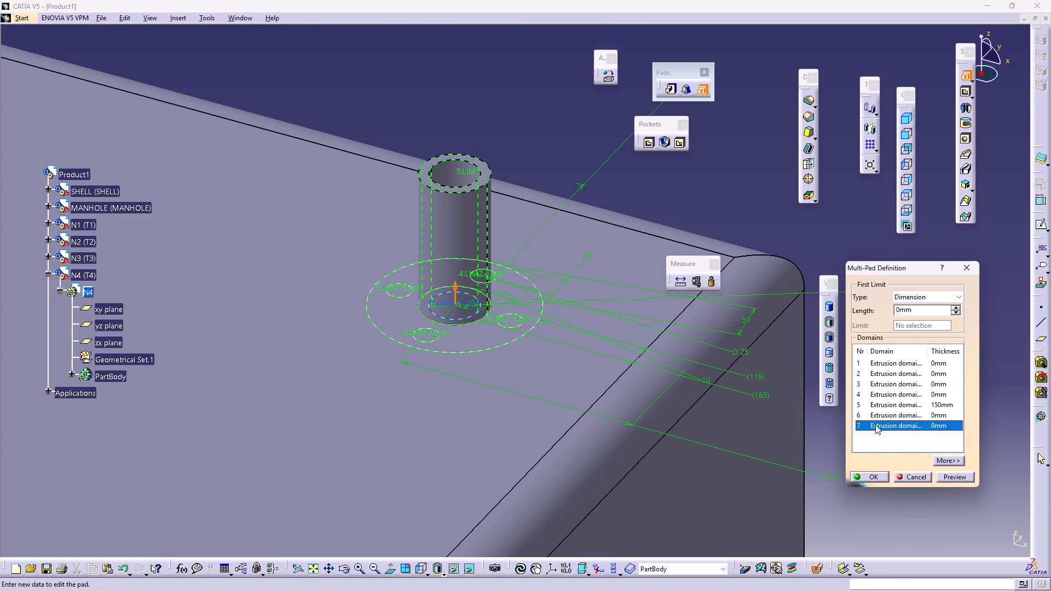
click(873, 423)
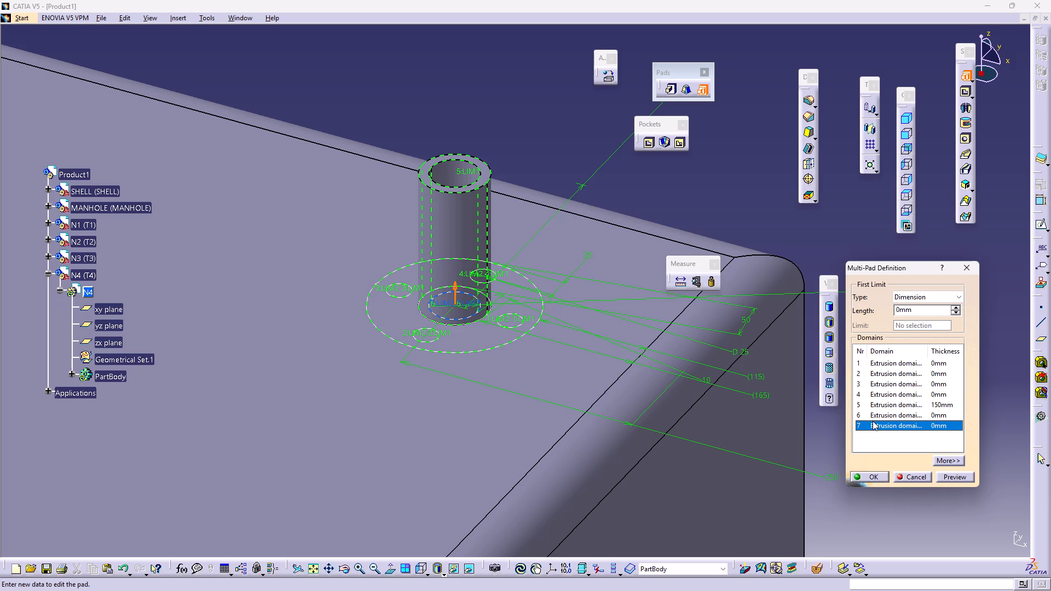
click(877, 414)
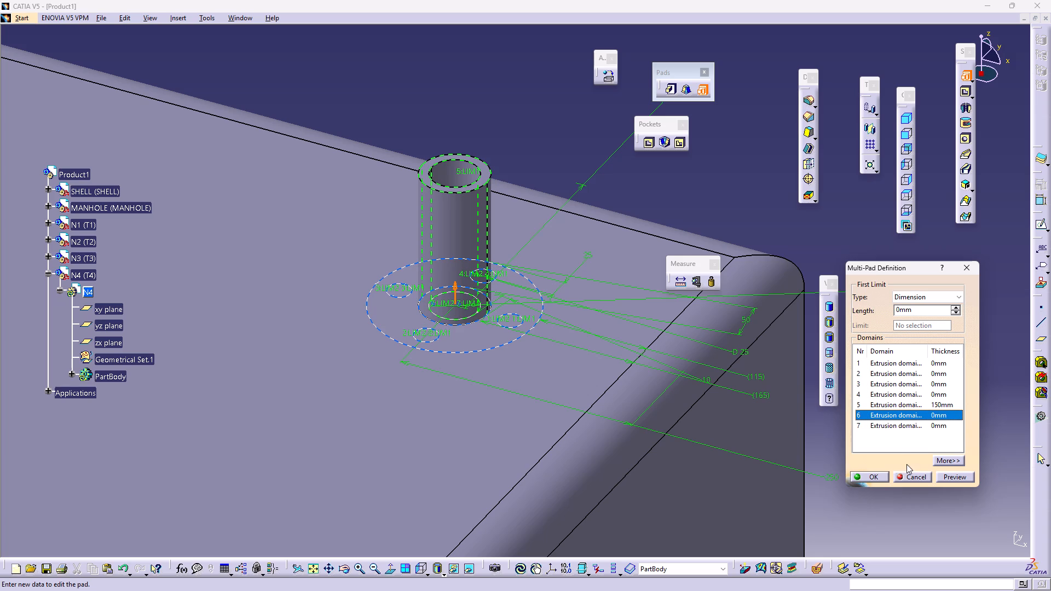
drag(928, 313, 857, 317)
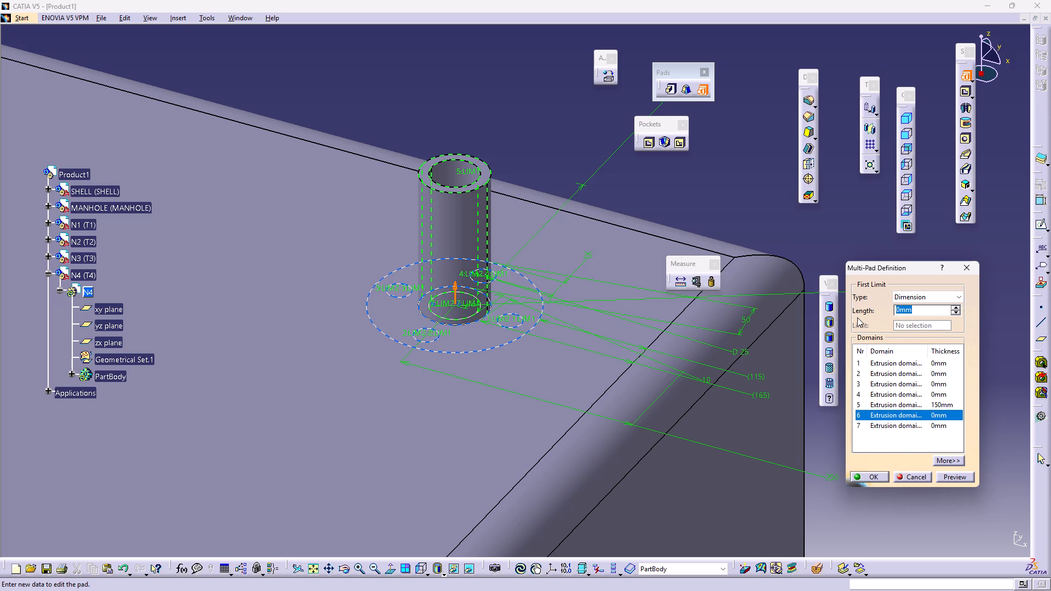
text(150)
click(707, 326)
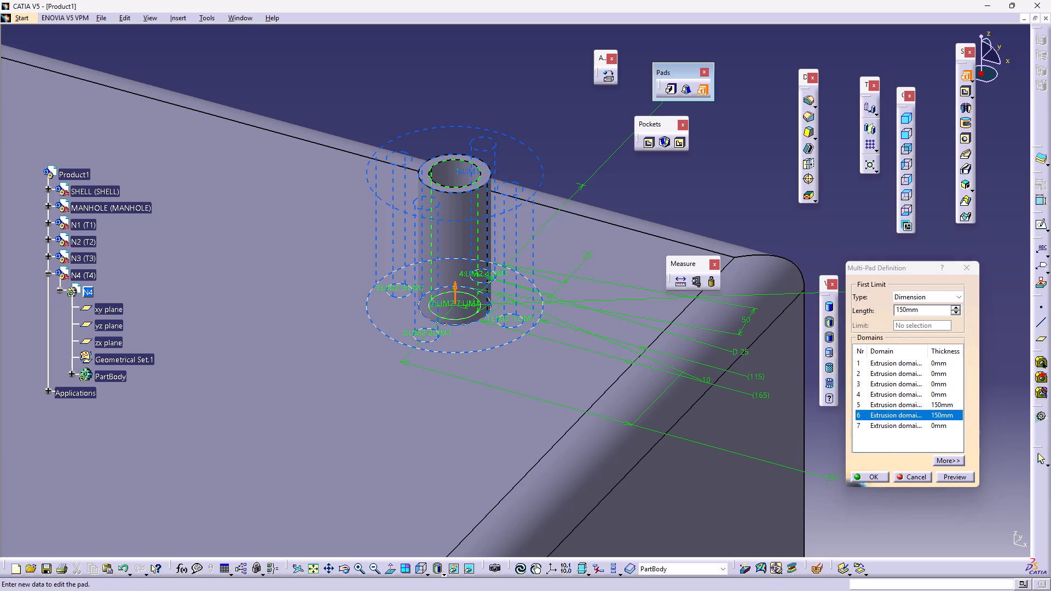
click(950, 464)
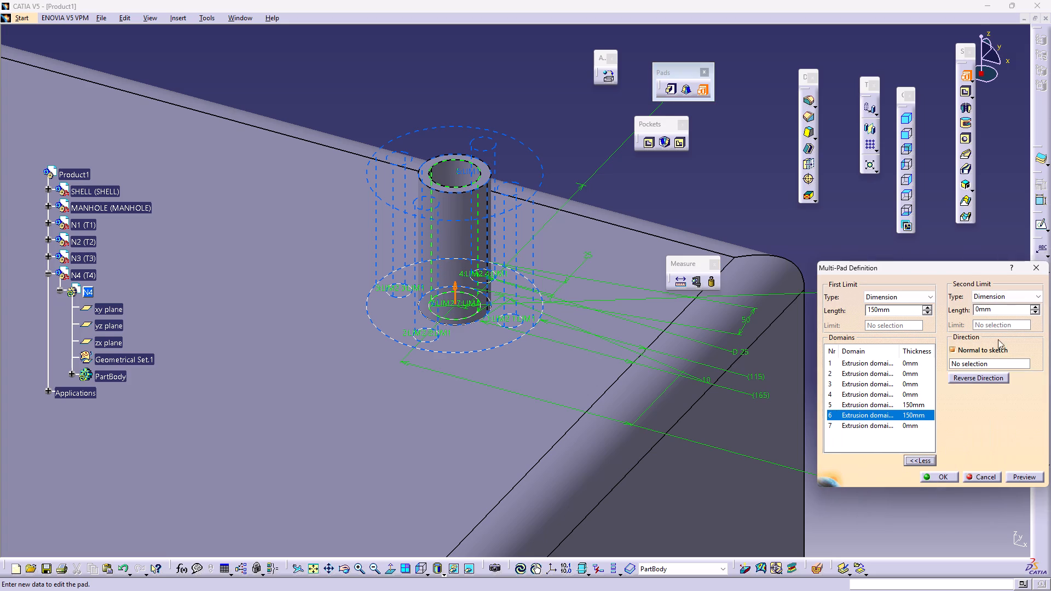
drag(1000, 308, 948, 315)
text(-130)
key(Return)
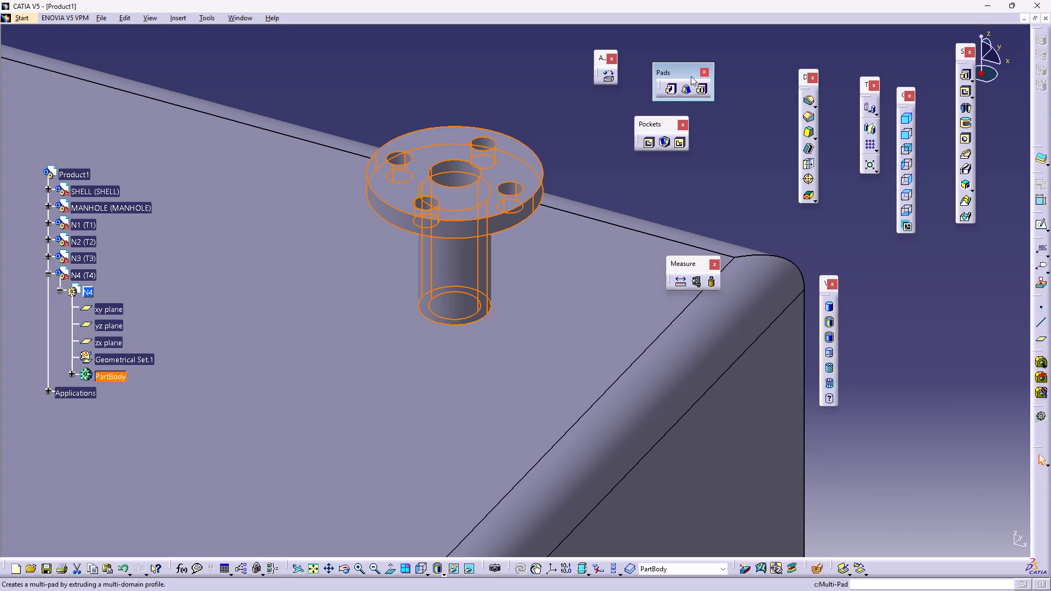
Inspect the finished N4 nozzle together with the other nozzles and the manhole on the tank top from several angles.
click(548, 137)
middle_drag(523, 262, 544, 264)
right_drag(519, 254, 523, 170)
right_click(523, 168)
middle_drag(552, 237, 553, 237)
right_drag(553, 237, 476, 285)
middle_drag(553, 237, 530, 360)
right_drag(468, 285, 475, 291)
middle_drag(368, 366, 569, 311)
middle_drag(392, 358, 392, 323)
right_click(392, 362)
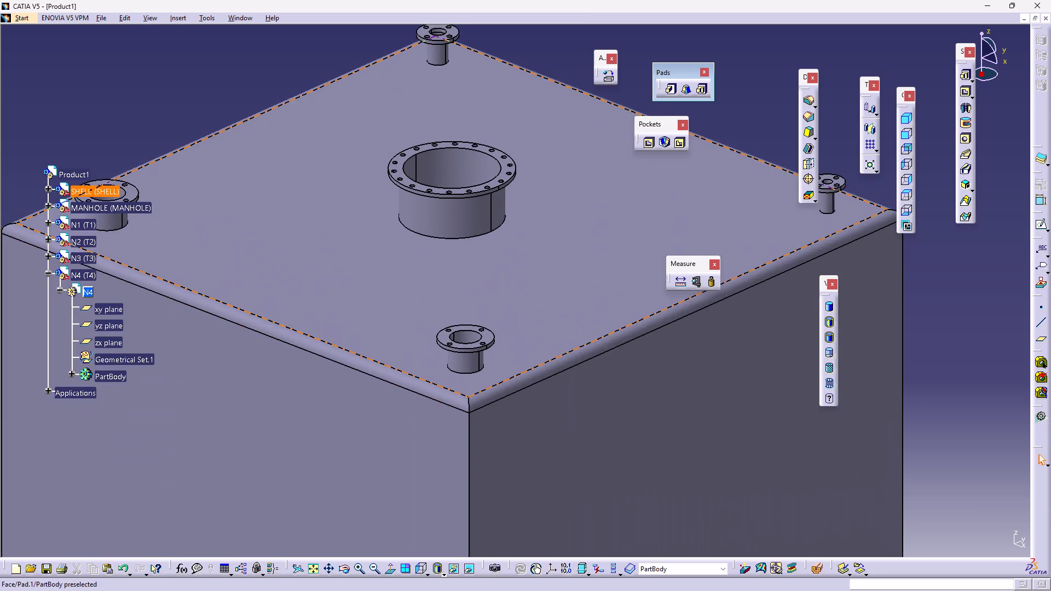
middle_drag(336, 339, 442, 323)
middle_drag(509, 312, 500, 321)
right_click(461, 296)
middle_drag(497, 321, 451, 329)
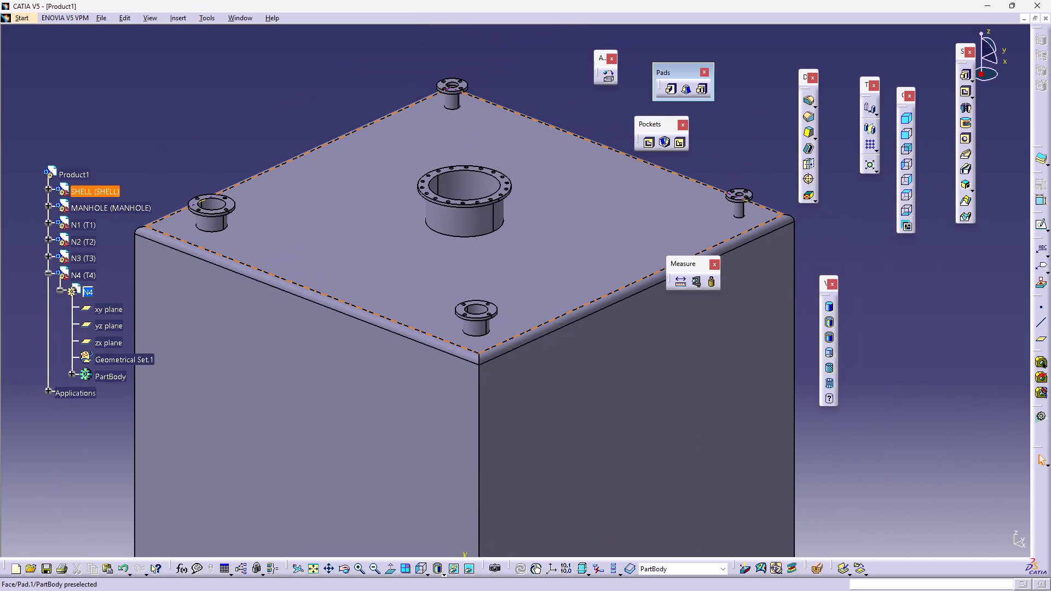
middle_drag(540, 300, 506, 345)
right_drag(540, 300, 504, 343)
middle_drag(319, 348, 541, 405)
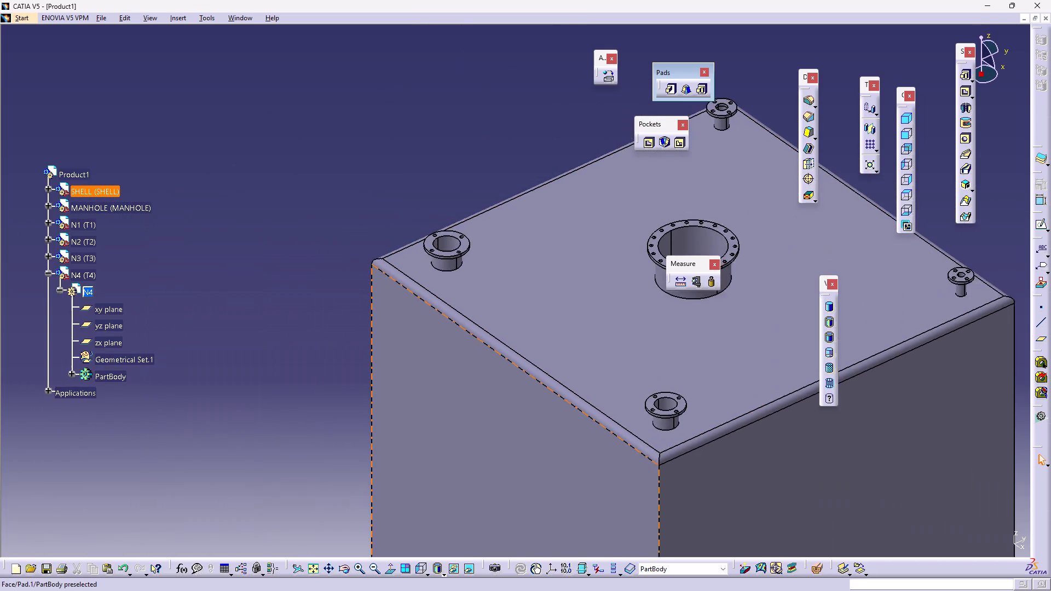
middle_drag(541, 405, 518, 304)
right_click(540, 406)
middle_drag(423, 329, 518, 398)
Leave the N4 part and activate the top-level Product1 assembly.
scroll(518, 398, up, 1)
double_click(77, 225)
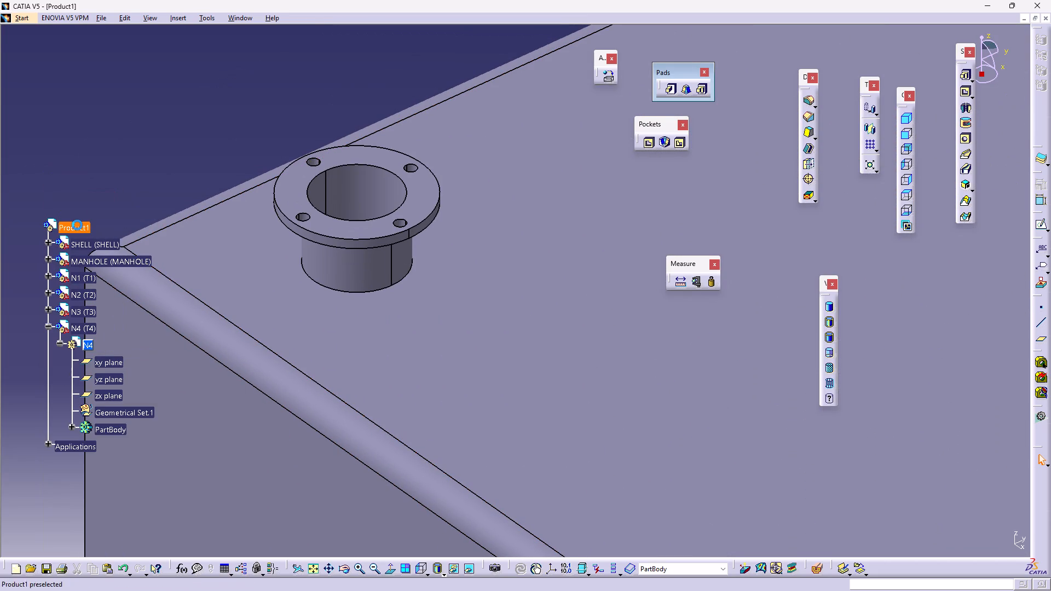
middle_drag(515, 295, 472, 317)
right_click(413, 225)
middle_drag(580, 297, 563, 297)
right_drag(570, 297, 563, 297)
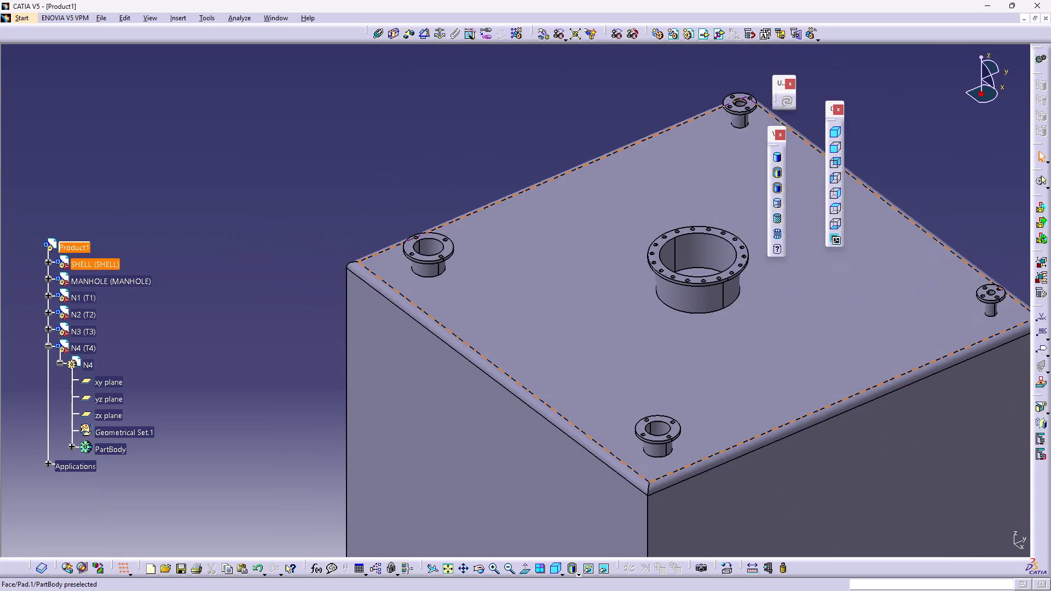
right_drag(563, 297, 522, 305)
middle_drag(563, 297, 522, 305)
Start saving the assembly and create a folder named 22.5KL inside the RECTANGLE TANK TUB folder under Swaraj.
key(ctrl+s)
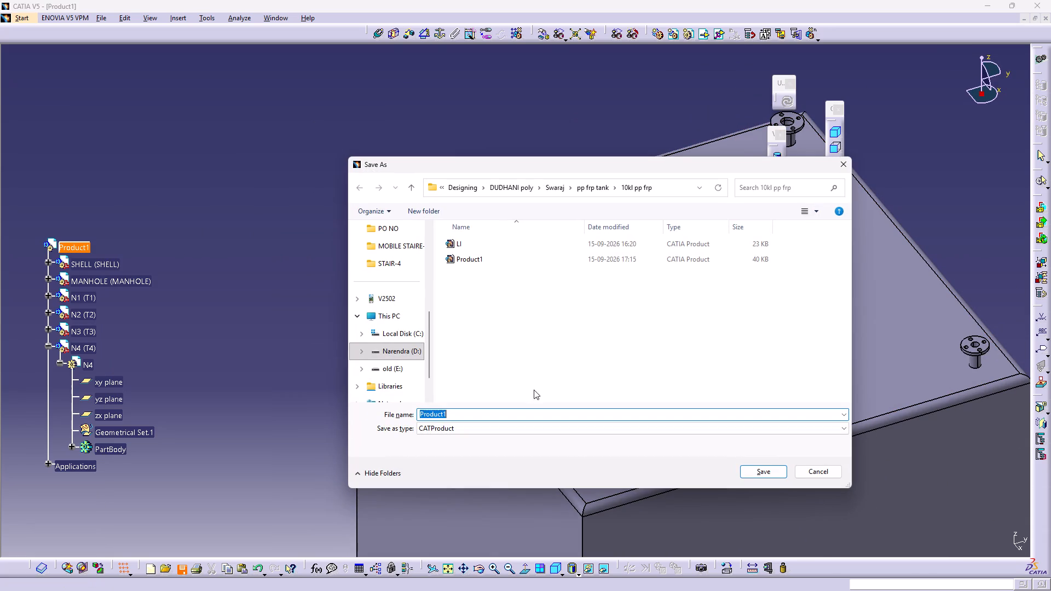
click(540, 183)
click(552, 189)
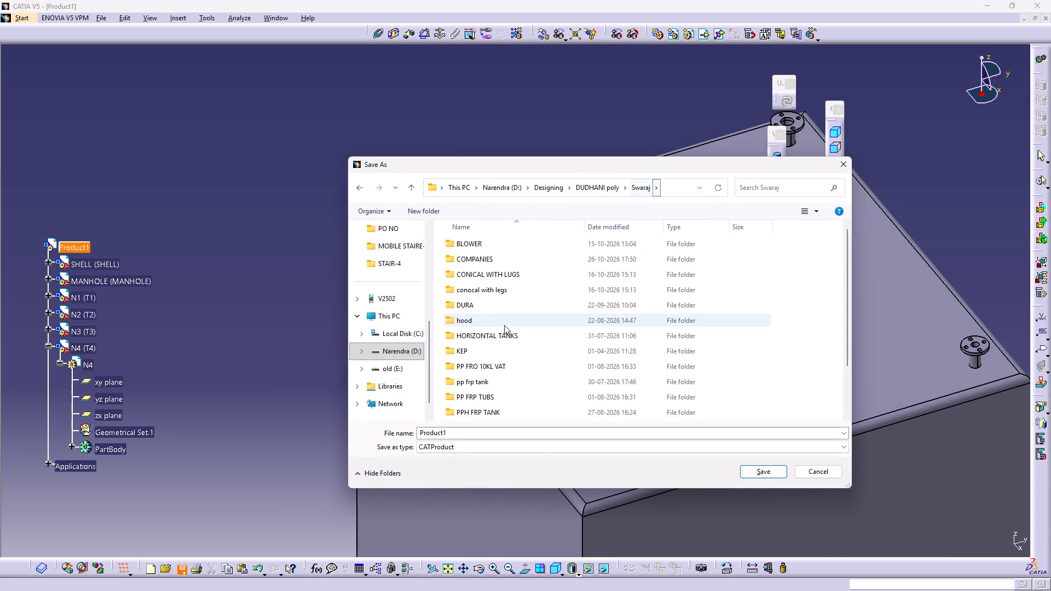
scroll(507, 336, down, 4)
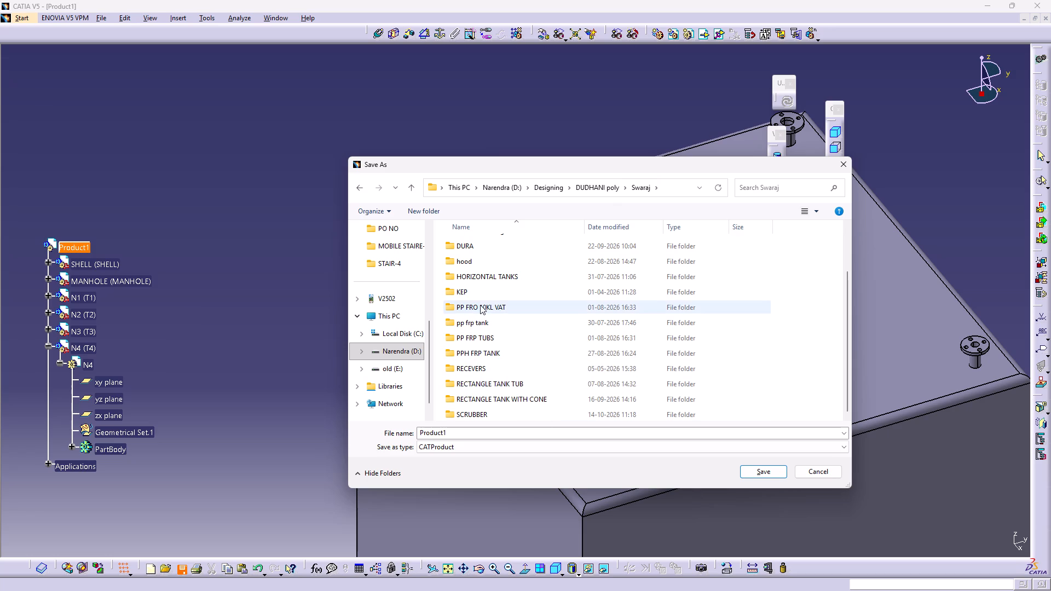
scroll(483, 281, up, 2)
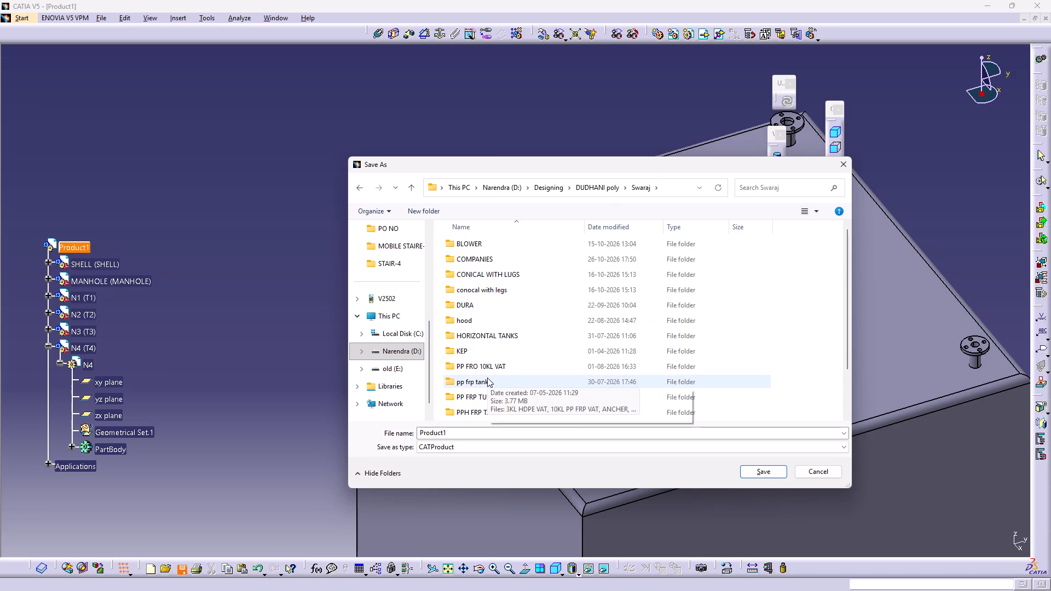
scroll(487, 378, down, 1)
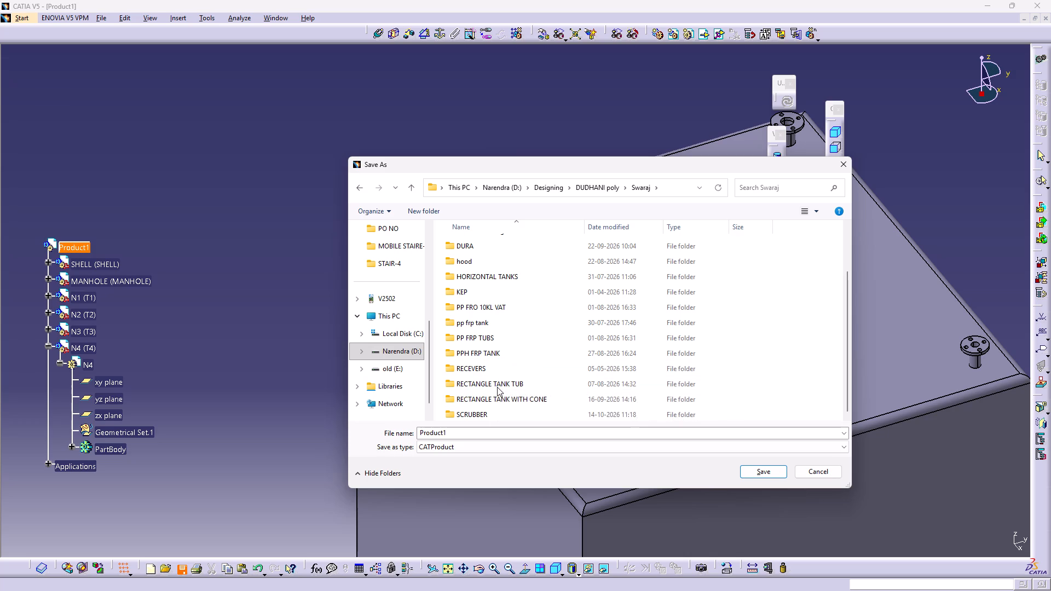
double_click(497, 387)
right_click(481, 312)
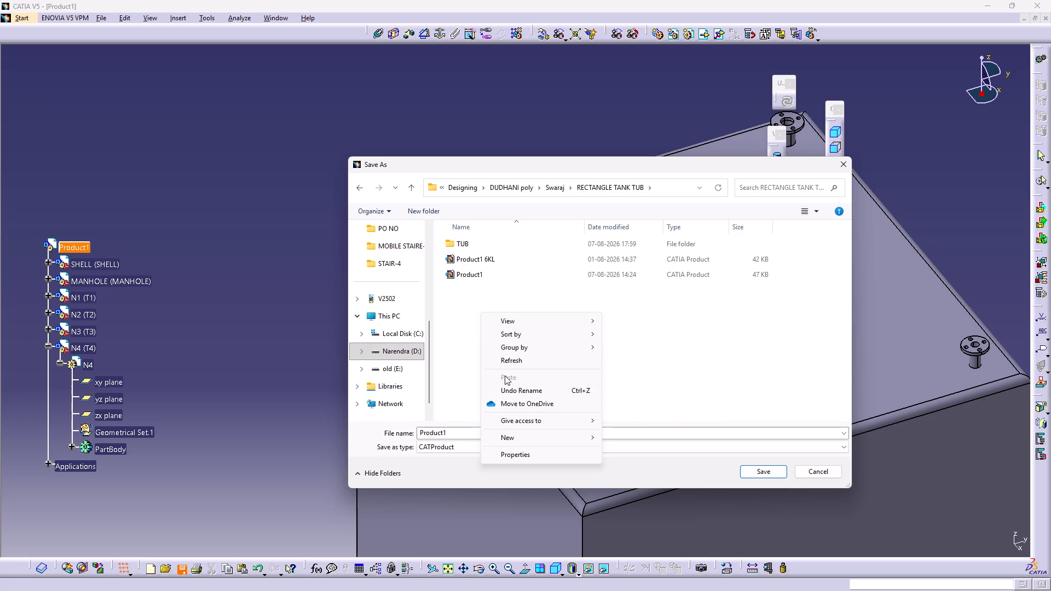
click(512, 434)
click(625, 219)
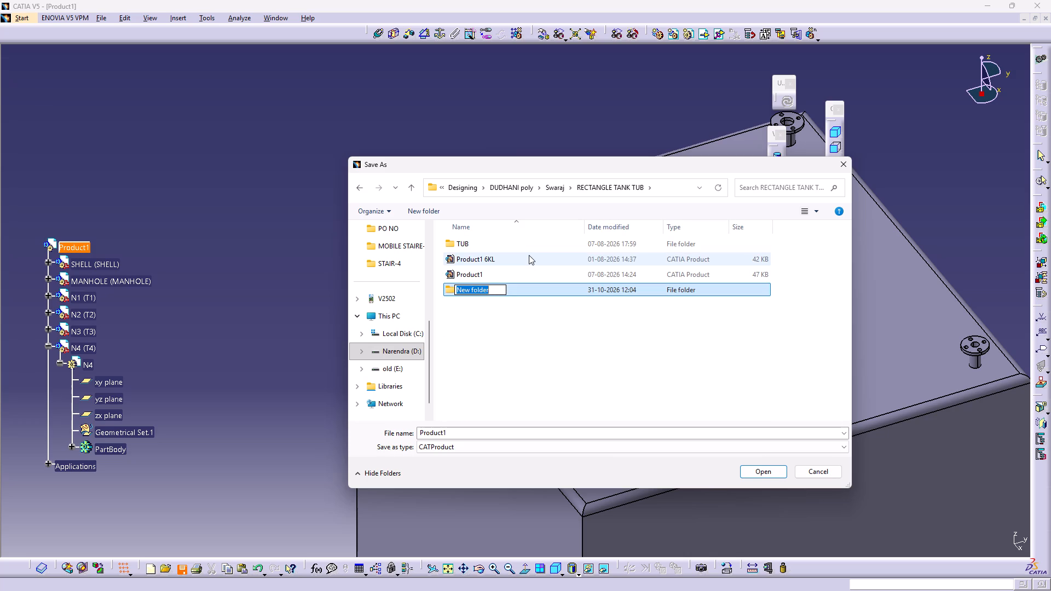
text(22.5KL)
key(Return)
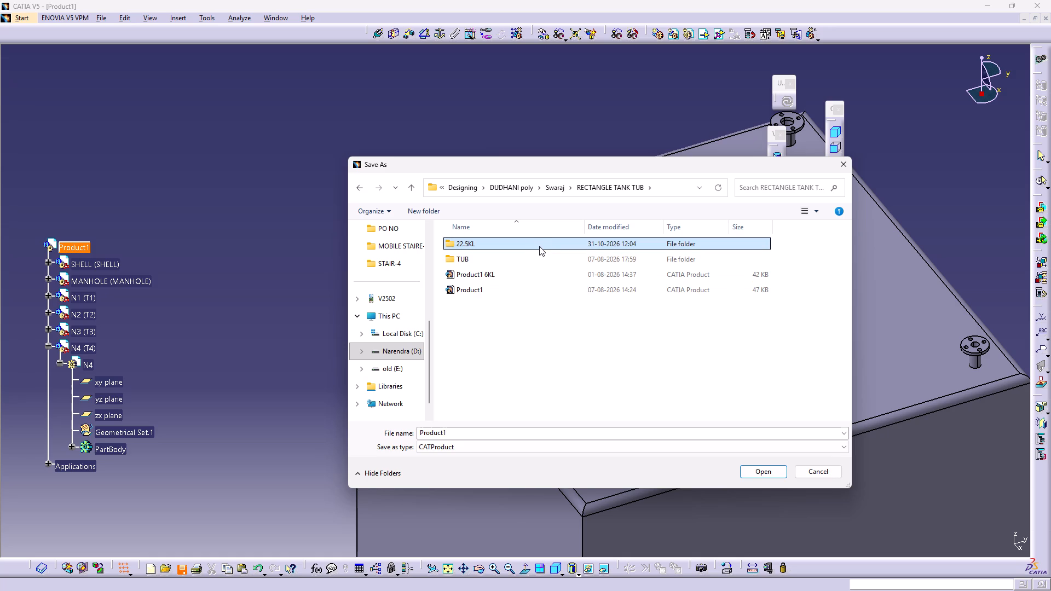
Save the assembly as a CATProduct named Product1 in the 22.5KL folder, including its related part documents.
double_click(542, 244)
click(750, 468)
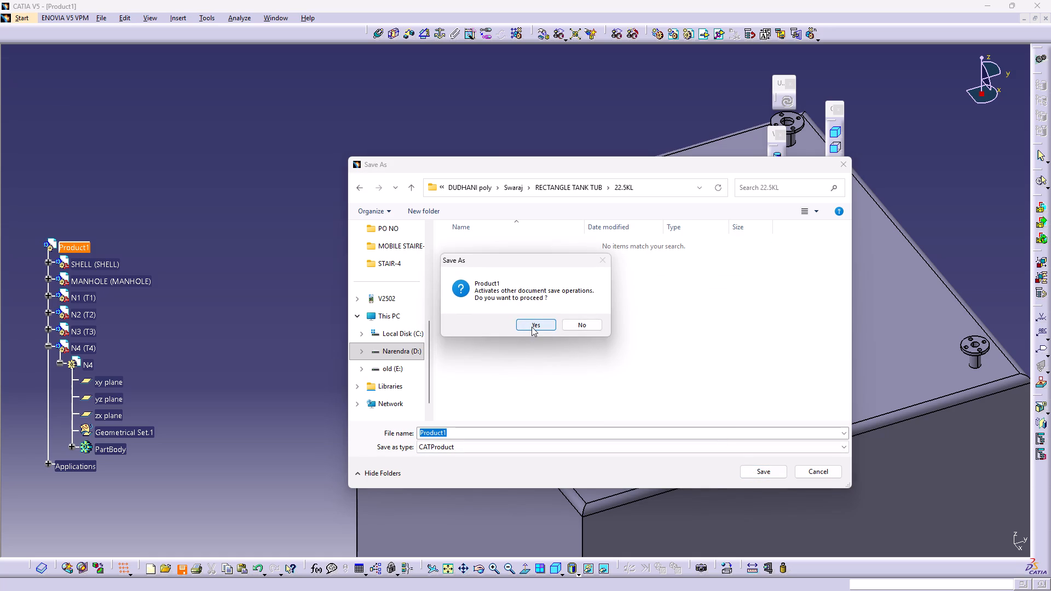
click(532, 327)
Look over the tank top and save the assembly again.
middle_drag(662, 317, 605, 299)
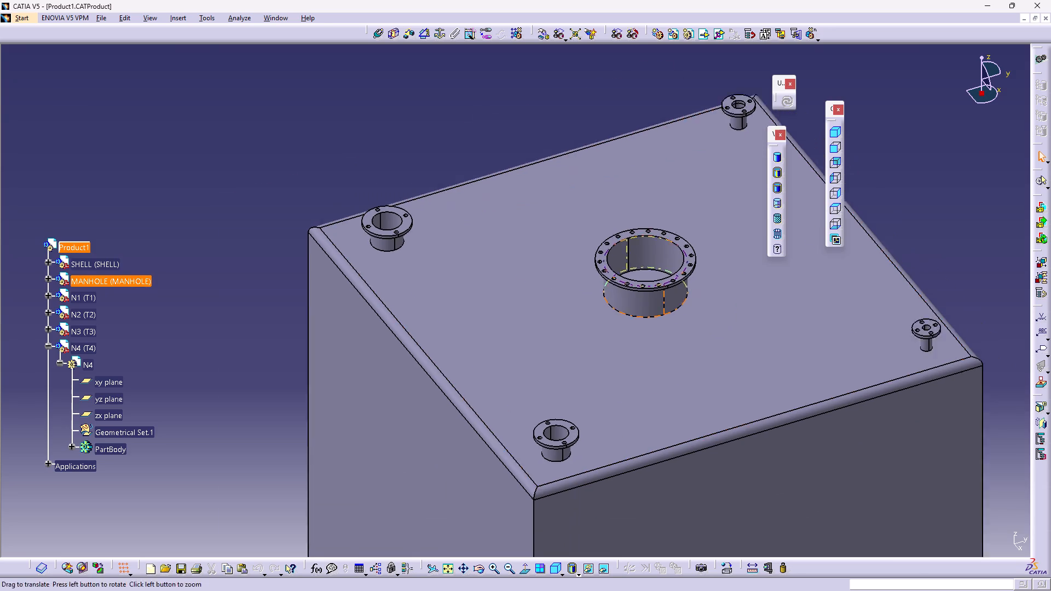
middle_drag(605, 299, 499, 260)
right_click(483, 243)
middle_drag(600, 291, 502, 329)
right_drag(596, 292, 502, 329)
key(ctrl+s)
key(ctrl+s)
key(ctrl+s)
key(ctrl+s)
key(ctrl+s)
key(ctrl+s)
key(ctrl+s)
key(ctrl+s)
key(ctrl+s)
key(ctrl+s)
key(ctrl+s)
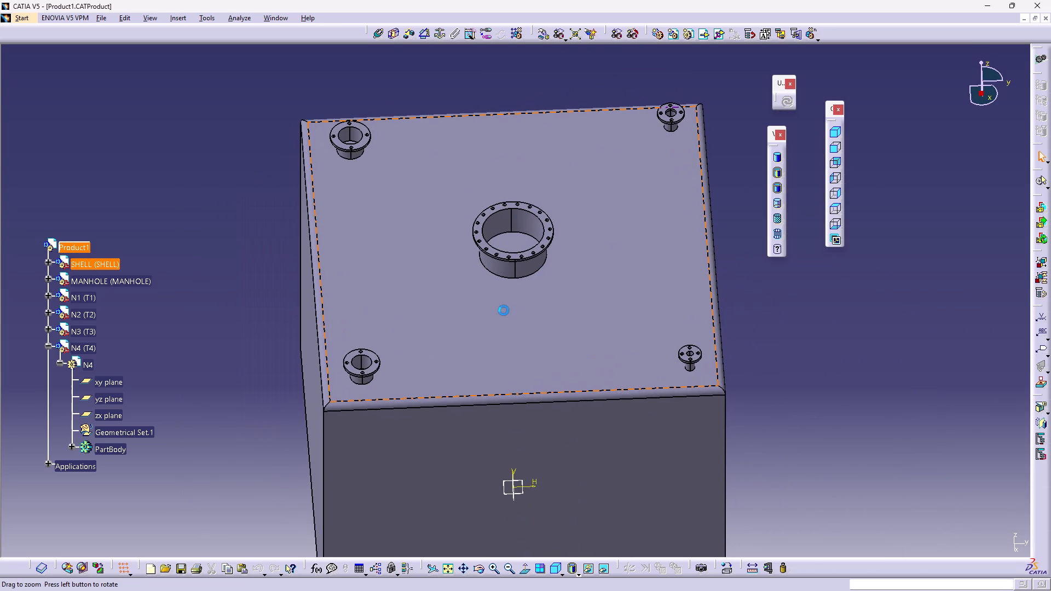
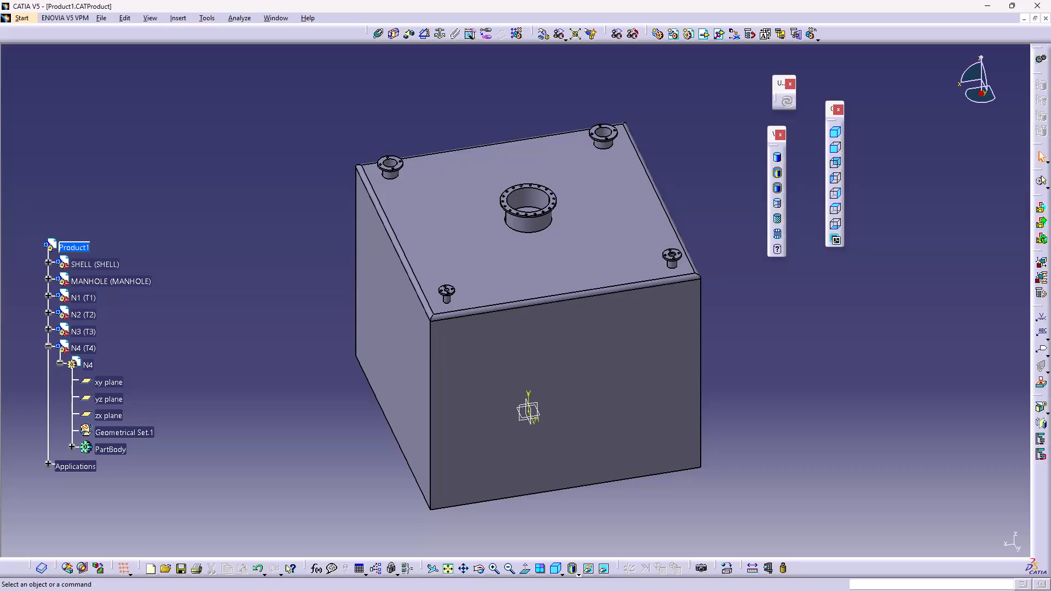
Examine the tank assembly from several sides, including its isometric and front views.
middle_drag(258, 366, 438, 326)
right_drag(258, 366, 438, 326)
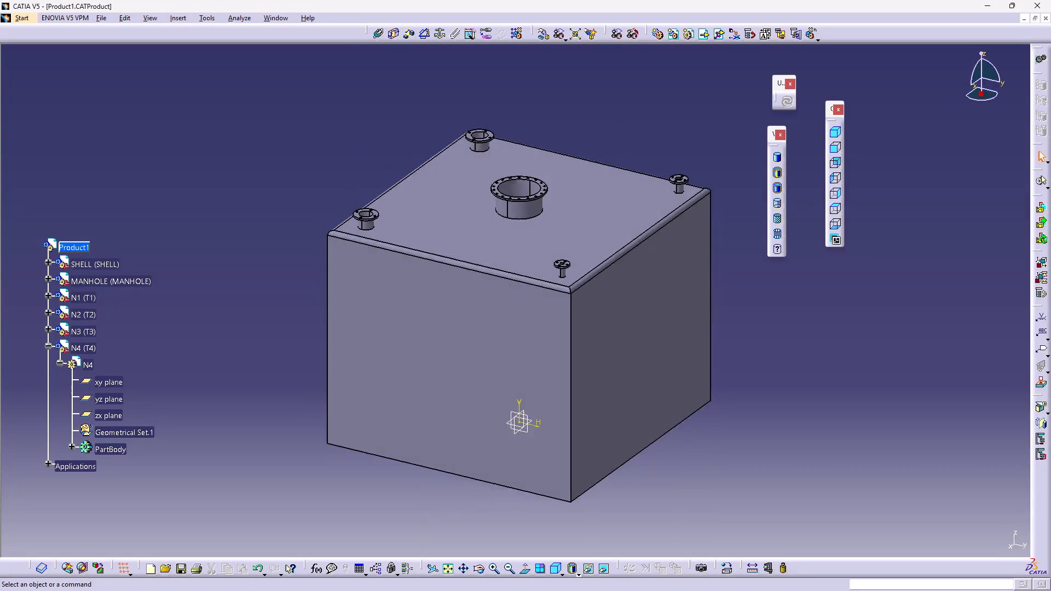
right_drag(438, 326, 569, 251)
middle_drag(438, 326, 540, 277)
right_drag(569, 252, 540, 277)
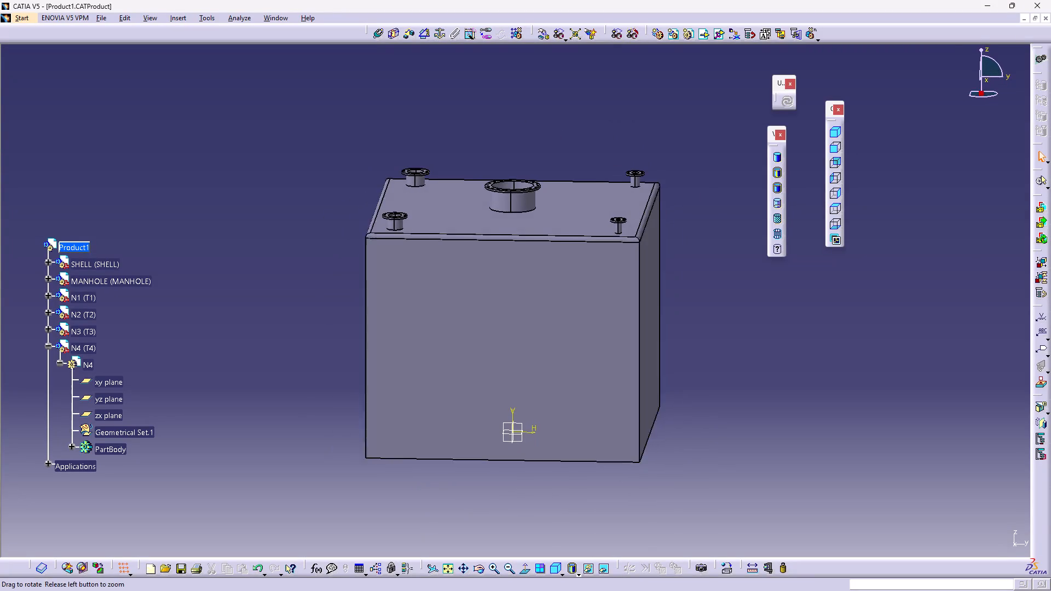
right_drag(540, 277, 530, 285)
middle_drag(540, 277, 530, 285)
click(838, 132)
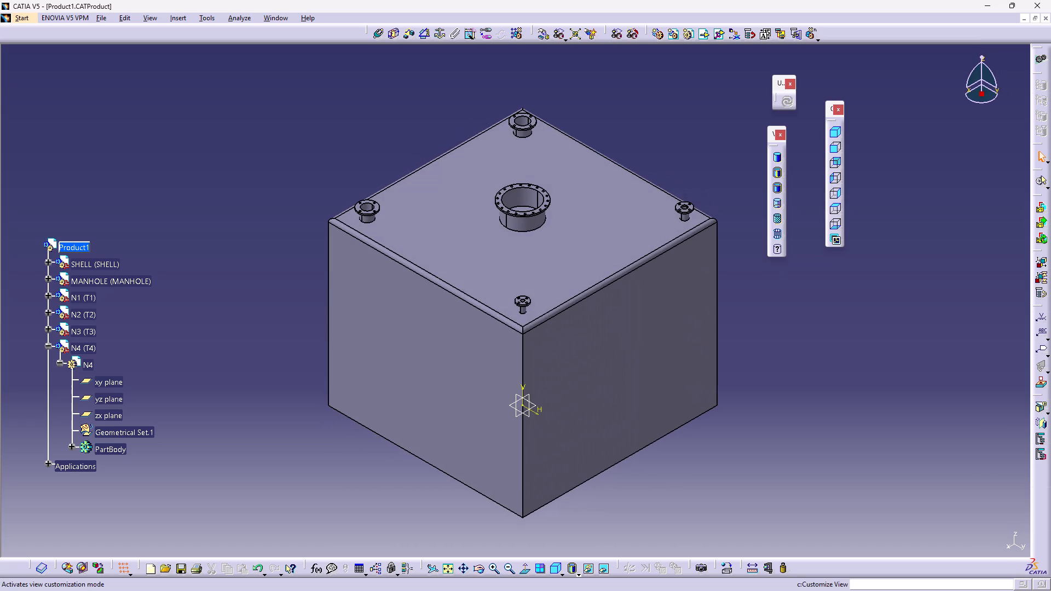
click(795, 365)
click(835, 146)
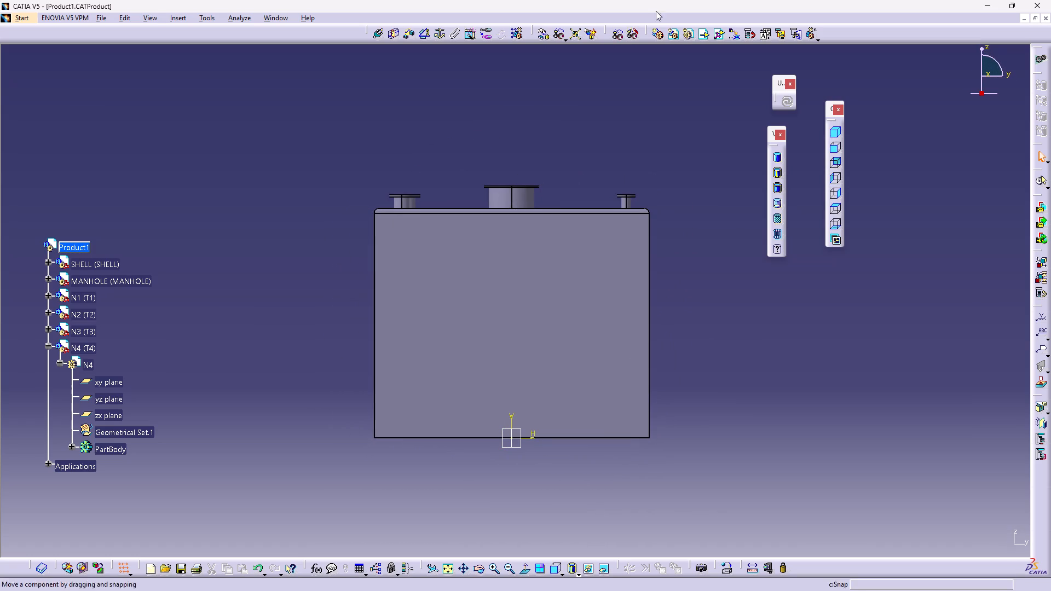
Insert a new part into the top-level Product1 assembly.
click(688, 37)
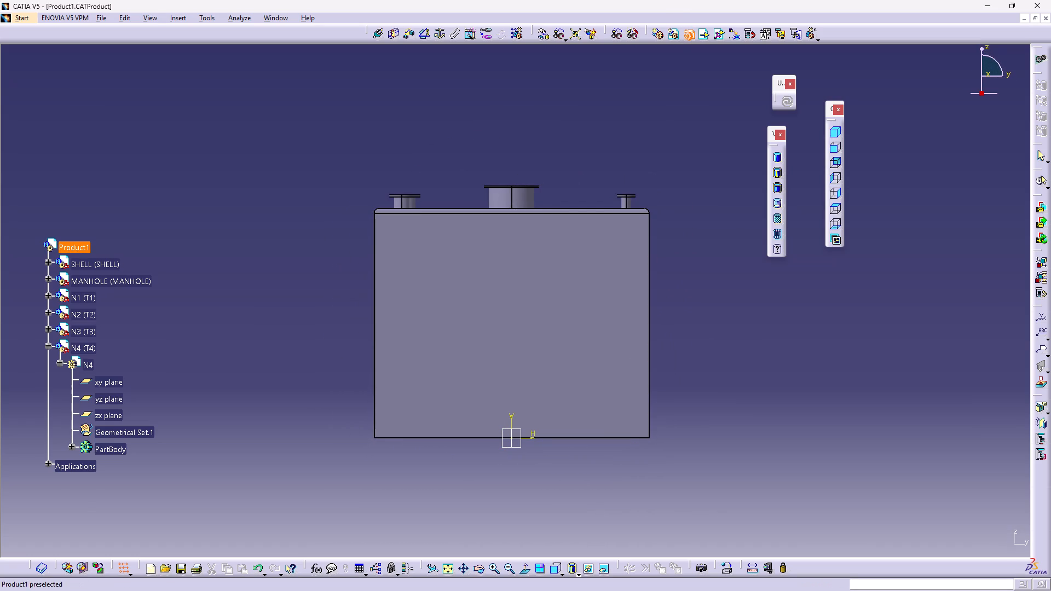
click(71, 247)
key(Return)
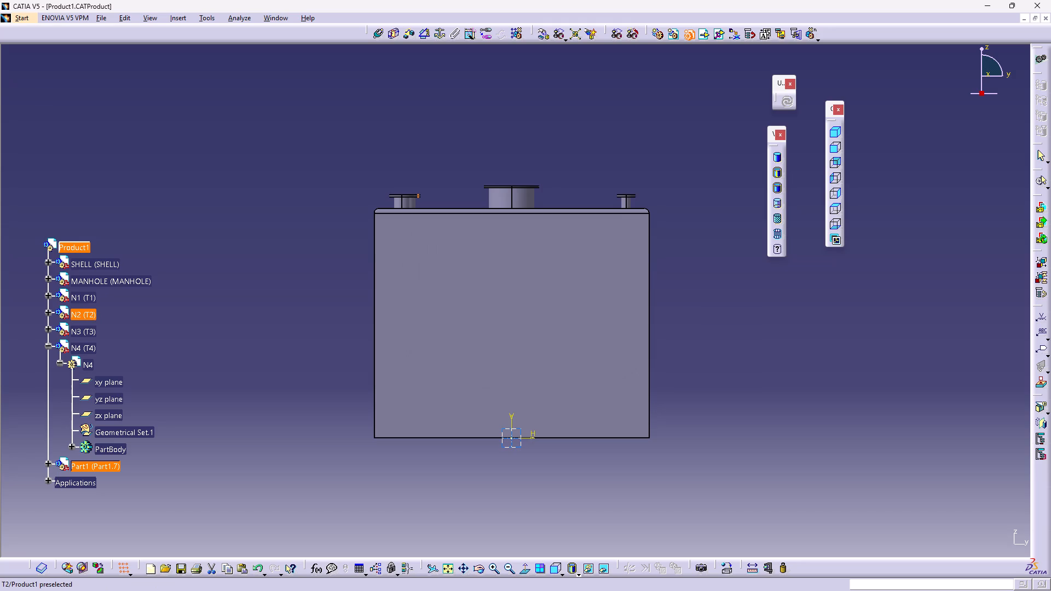
Set the new part's part number to N5 and its instance name to SL1.
key(alt+Return)
drag(589, 281, 536, 291)
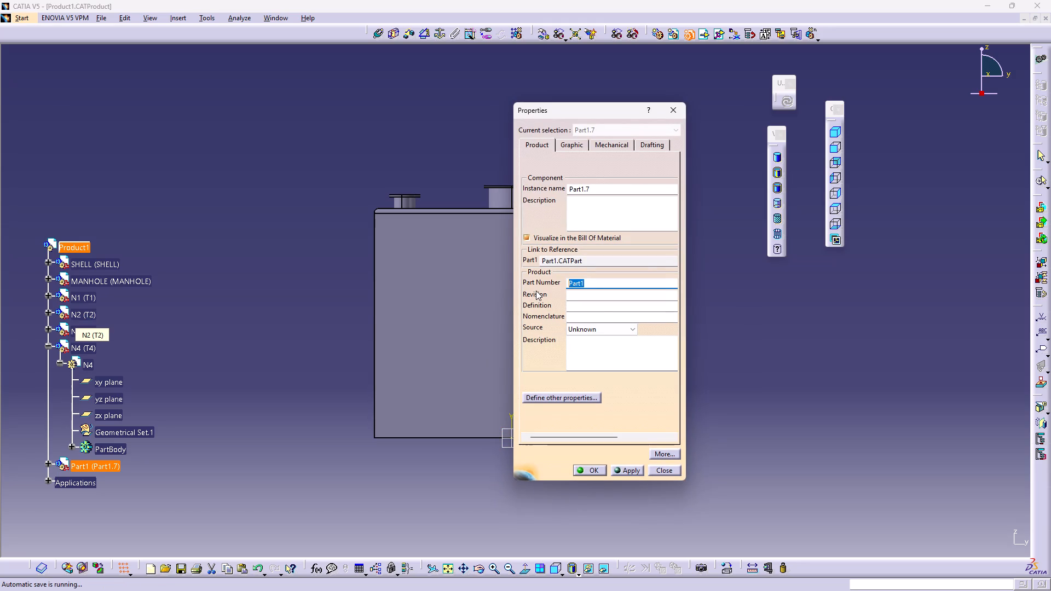
text(N5)
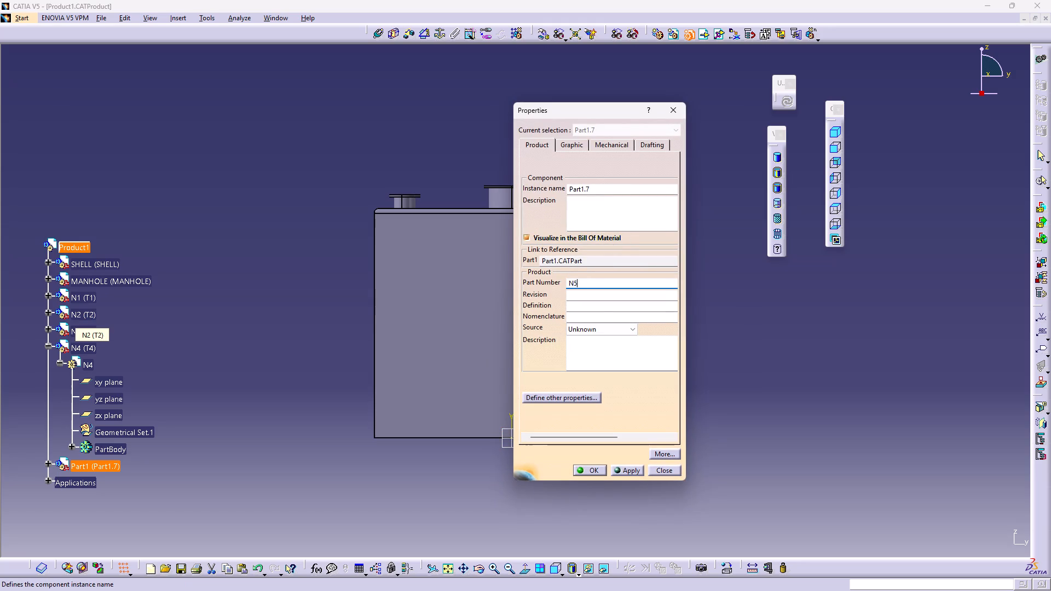
drag(593, 187, 544, 184)
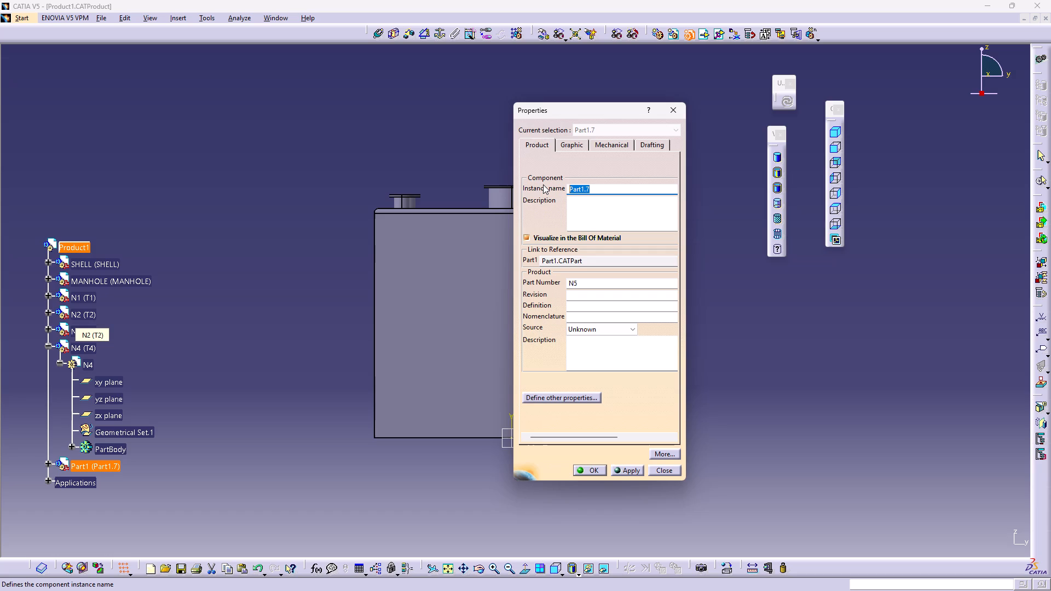
text(SL)
key(1)
key(Return)
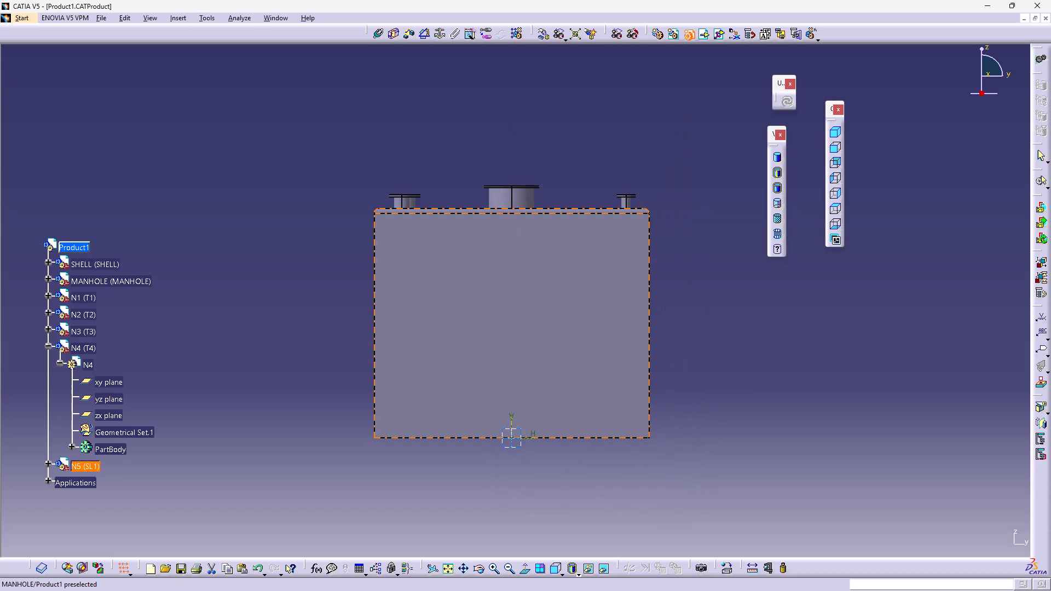
Collapse the N4 branch, expand N5 (SL1) and activate its N5 part for editing.
click(45, 349)
click(47, 364)
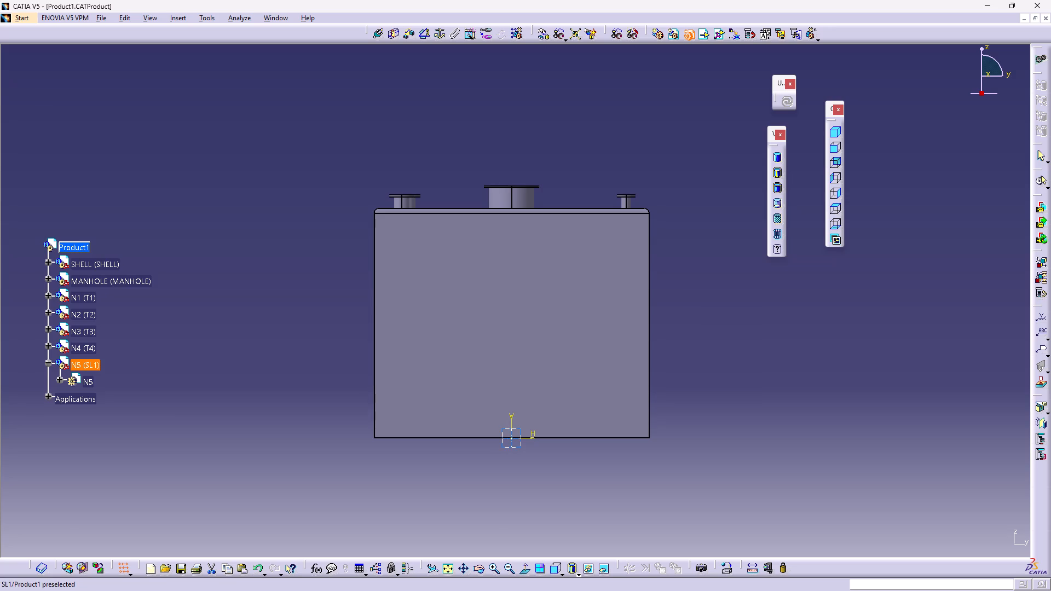
double_click(86, 381)
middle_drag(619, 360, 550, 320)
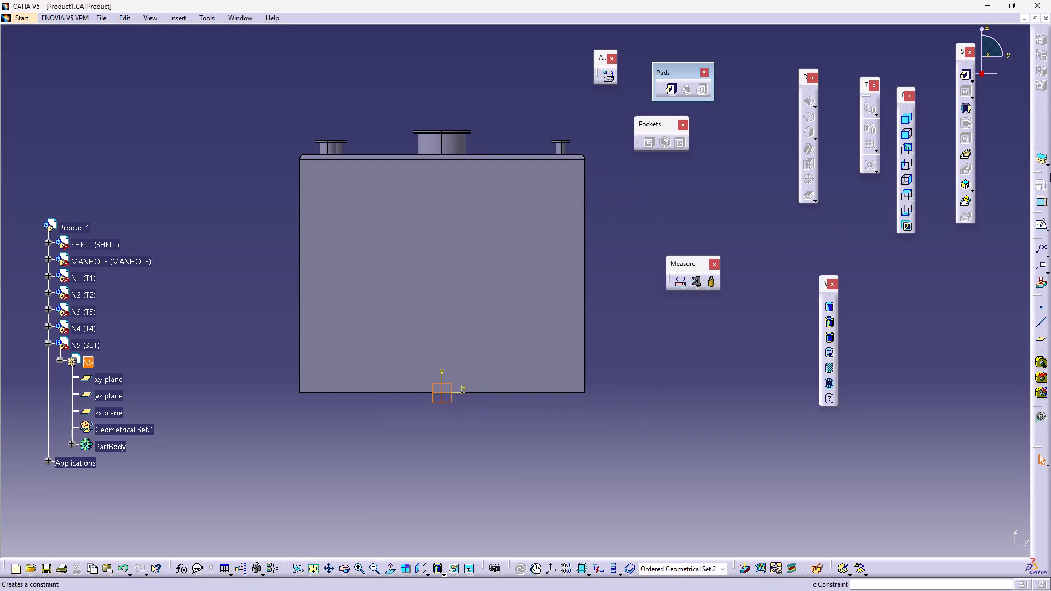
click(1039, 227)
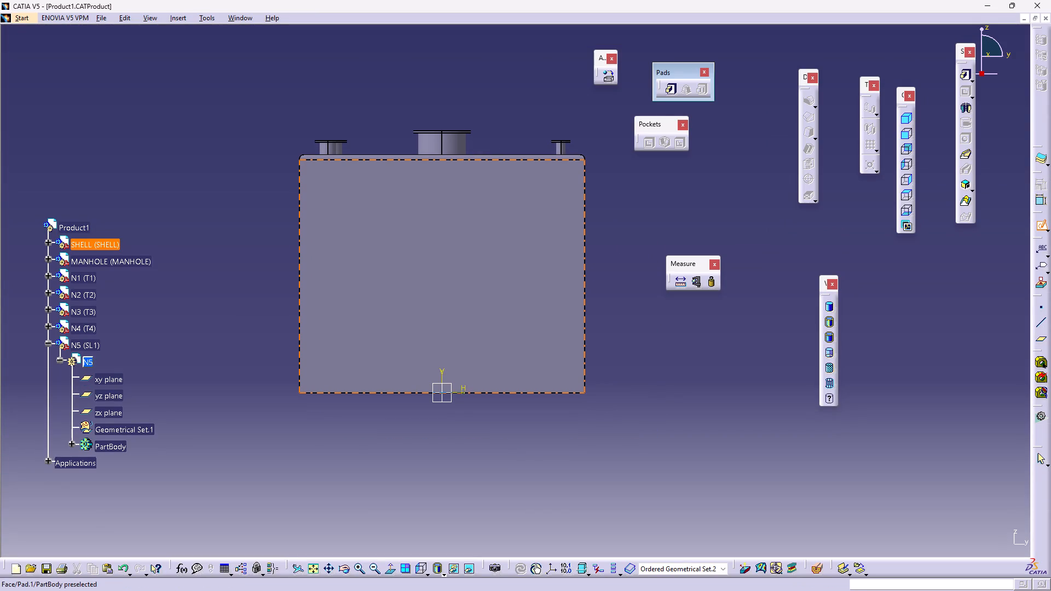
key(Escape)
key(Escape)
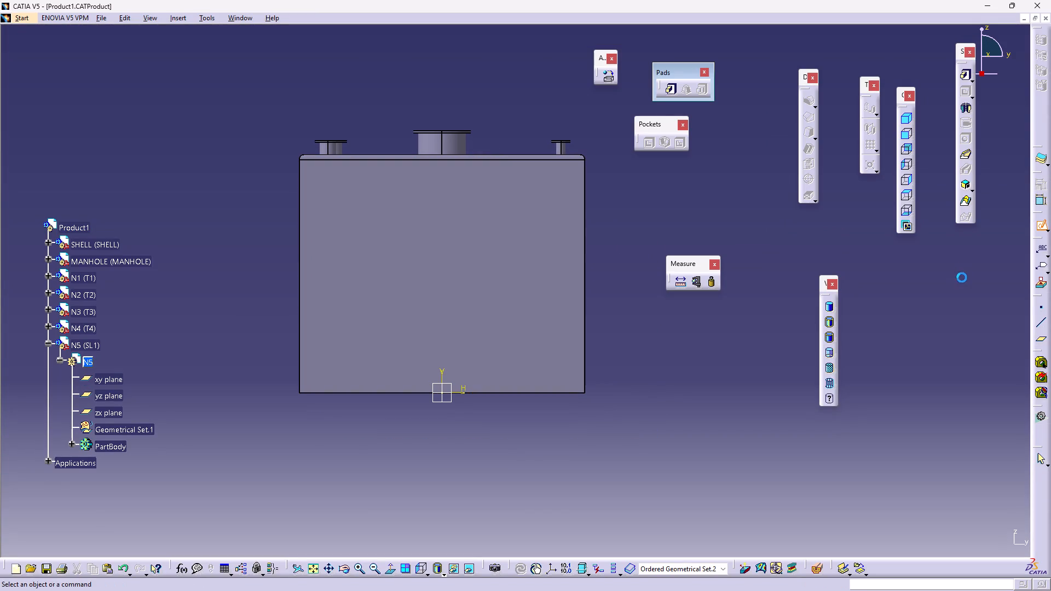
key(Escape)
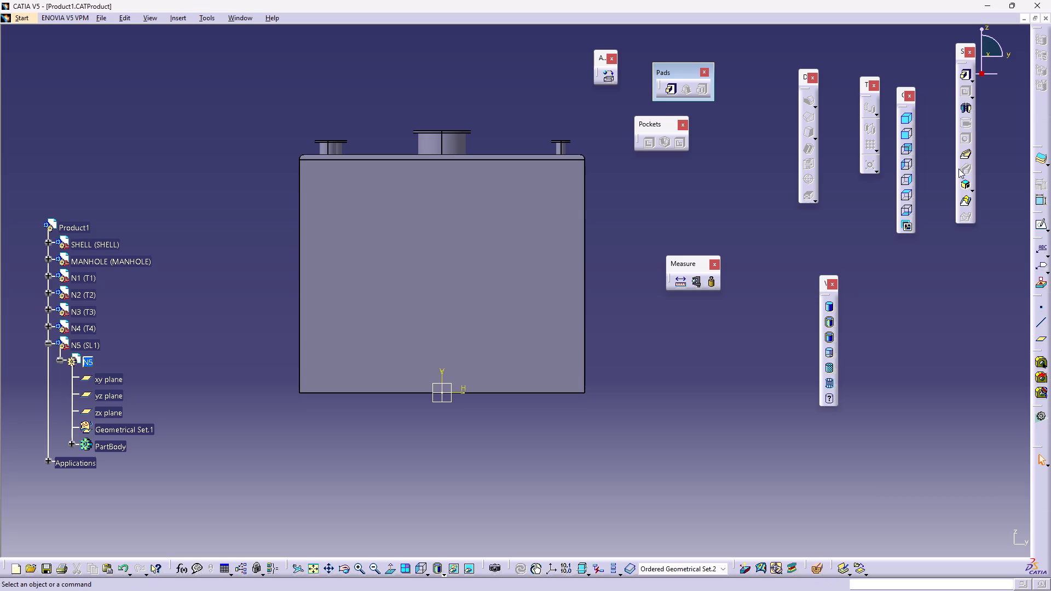
Open a new sketch in part N5 on the tank shell's left side face, adjacent to the front face.
click(907, 117)
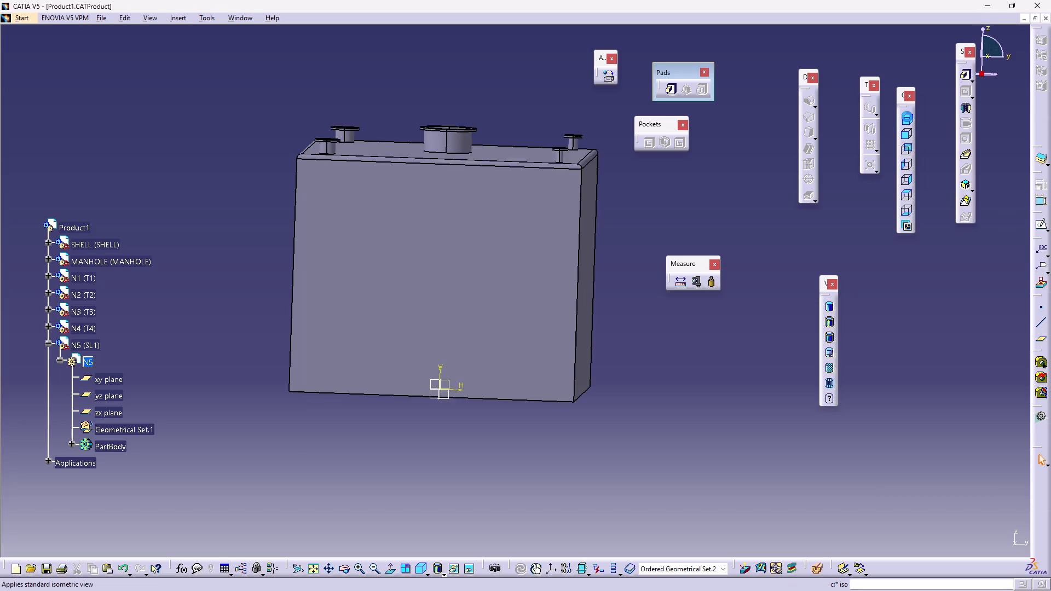
click(723, 393)
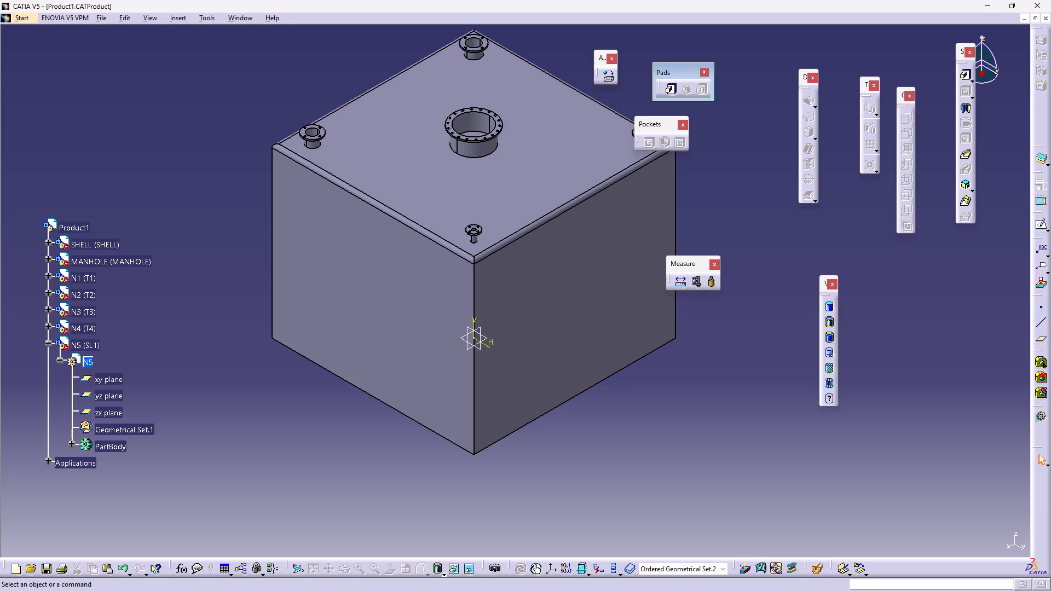
click(907, 134)
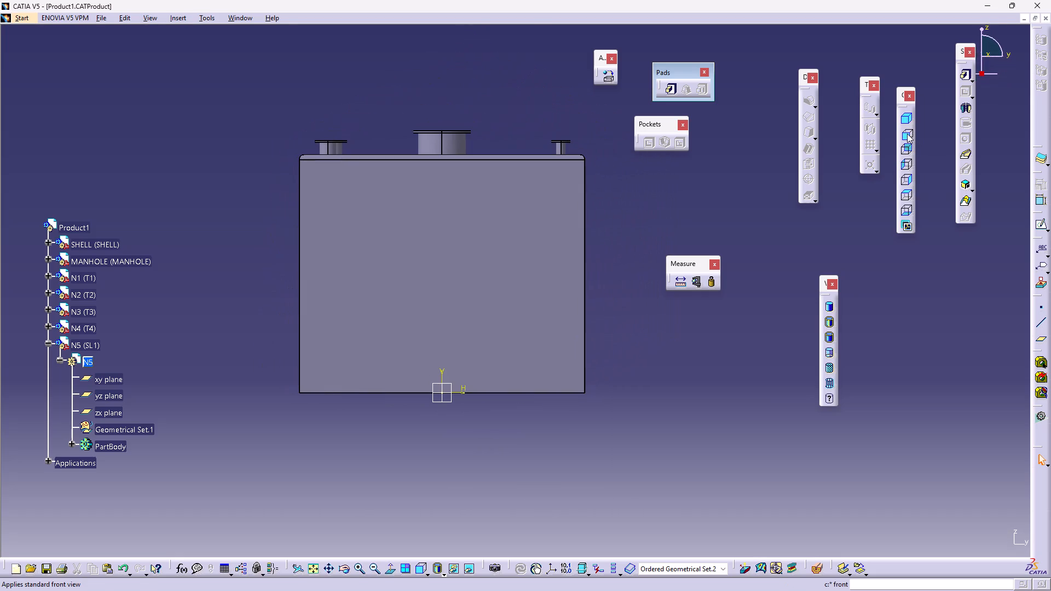
middle_drag(250, 291, 250, 292)
right_drag(250, 291, 250, 292)
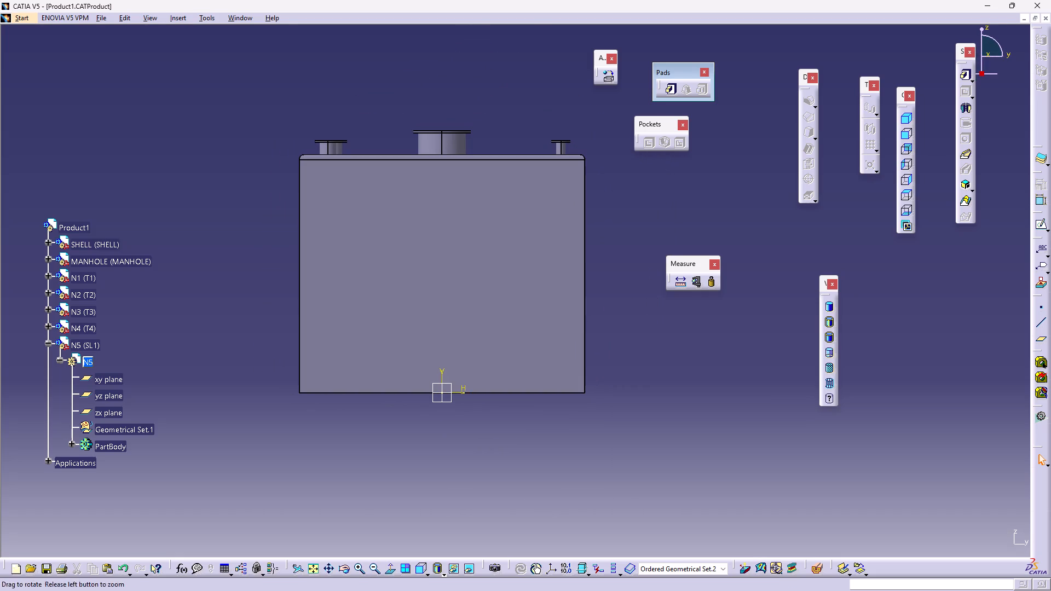
right_drag(250, 292, 288, 312)
middle_drag(250, 292, 288, 312)
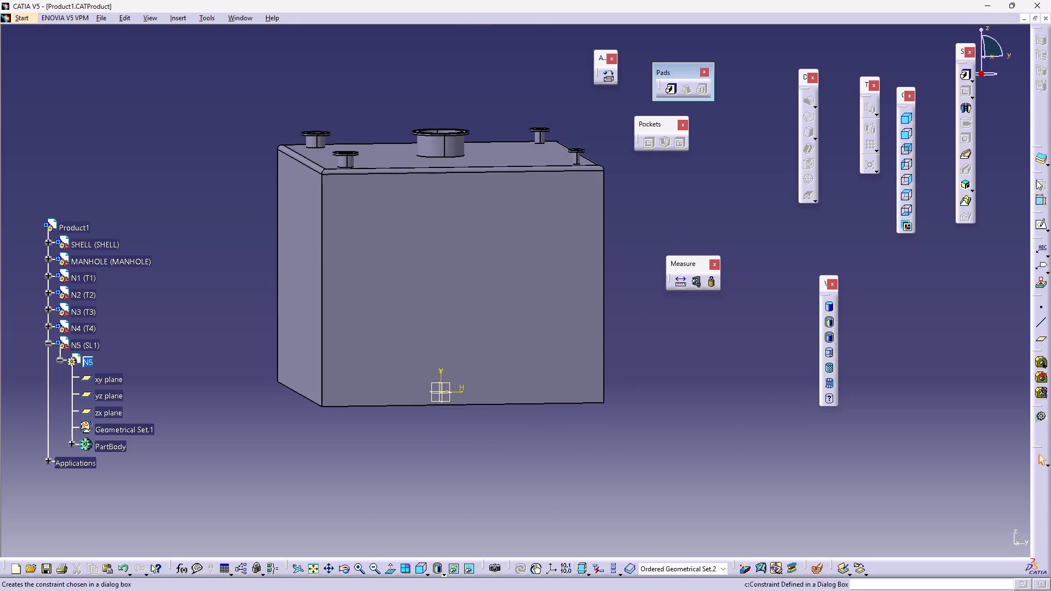
click(1040, 227)
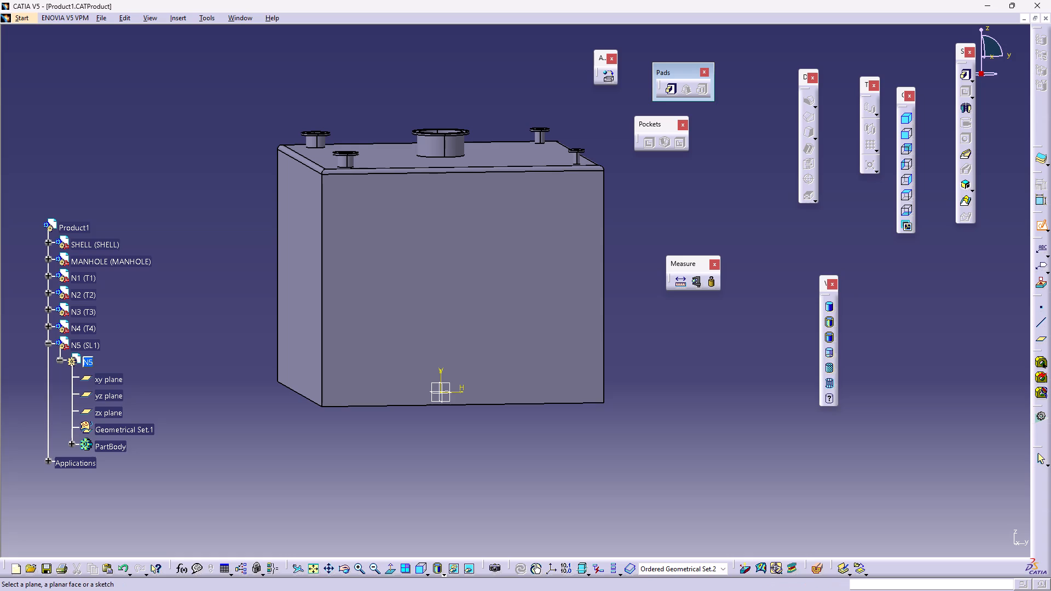
click(308, 251)
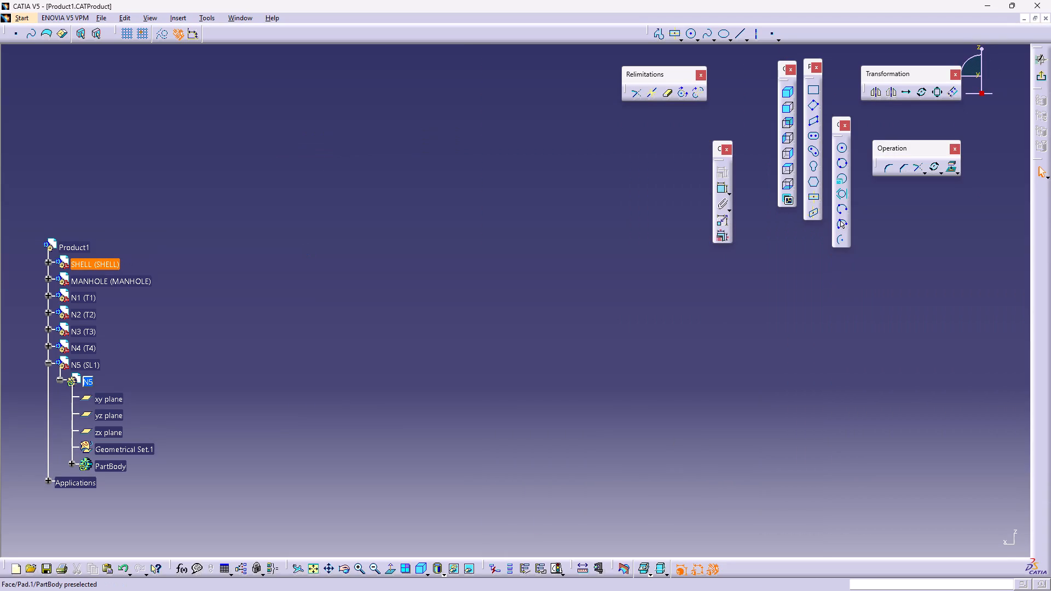
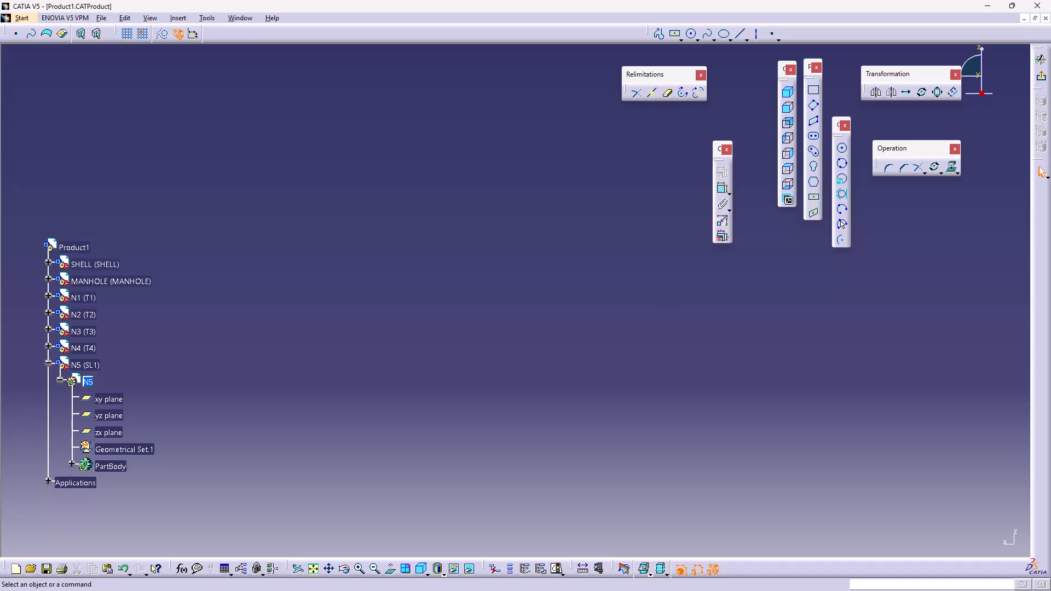
Sketch a circle about 335 mm in diameter on the tank shell's side face, near its bottom corner.
middle_drag(466, 320, 470, 470)
right_click(374, 218)
middle_drag(666, 374, 466, 373)
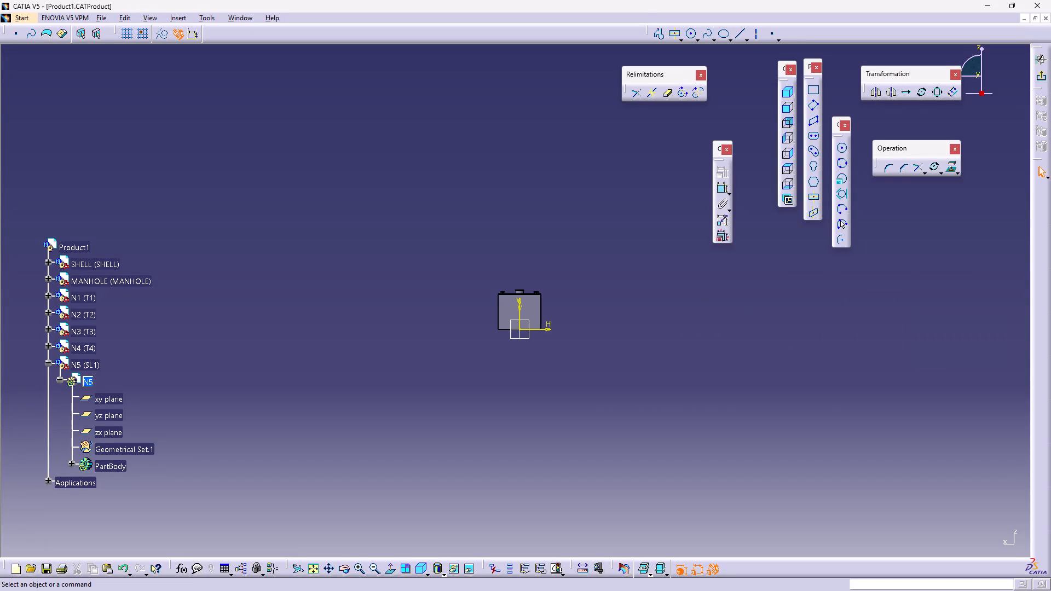
click(391, 568)
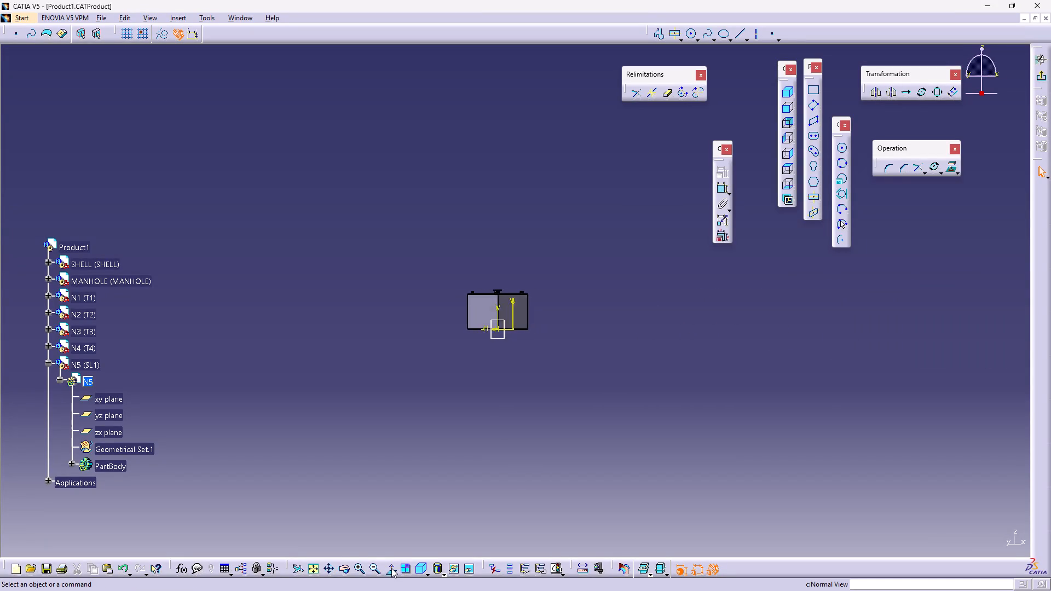
click(391, 568)
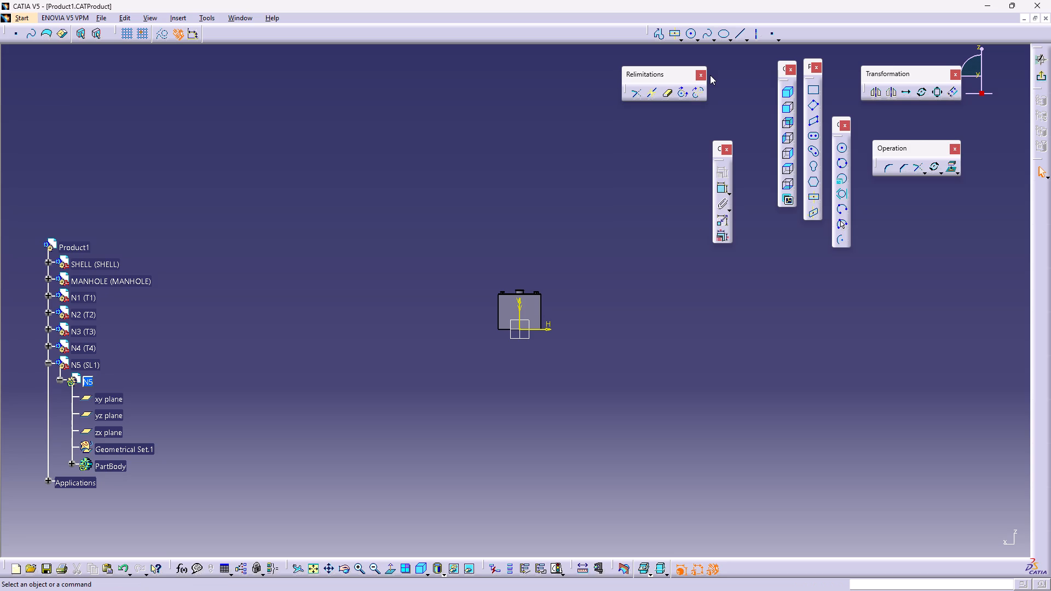
drag(341, 515, 312, 561)
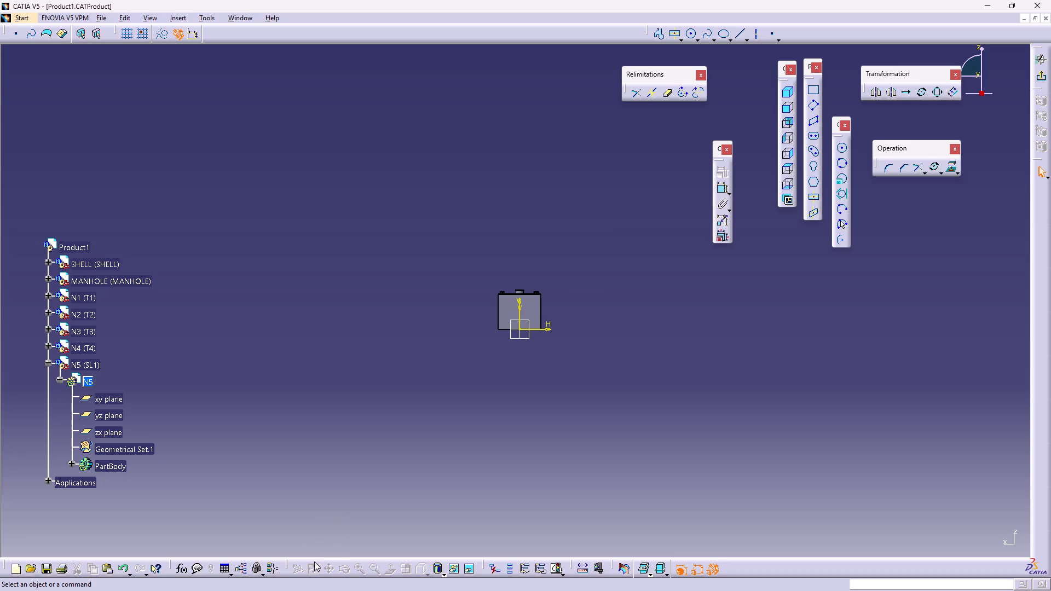
click(314, 567)
middle_drag(654, 309, 552, 228)
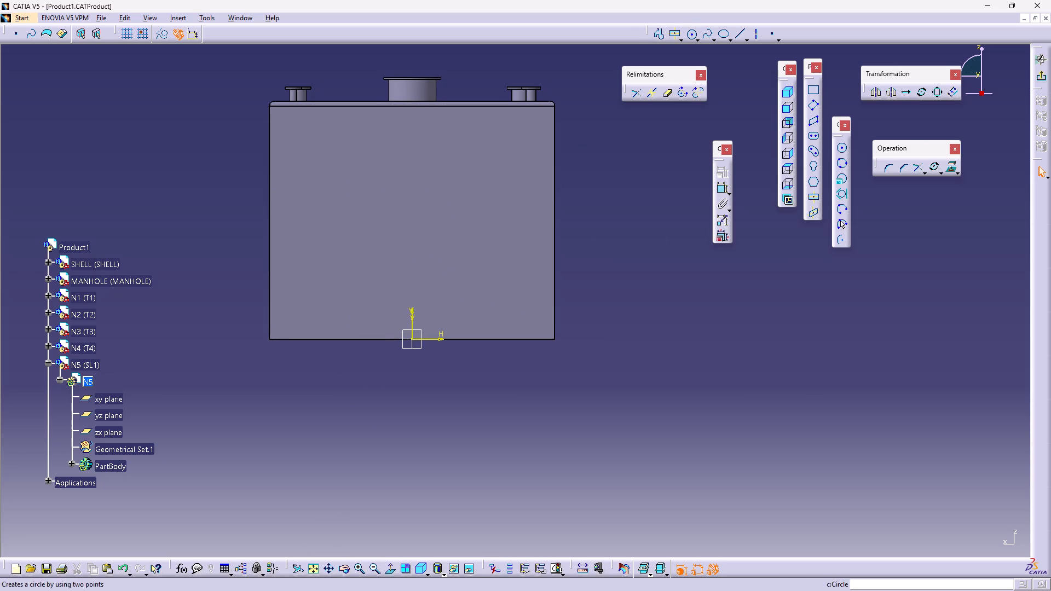
click(841, 147)
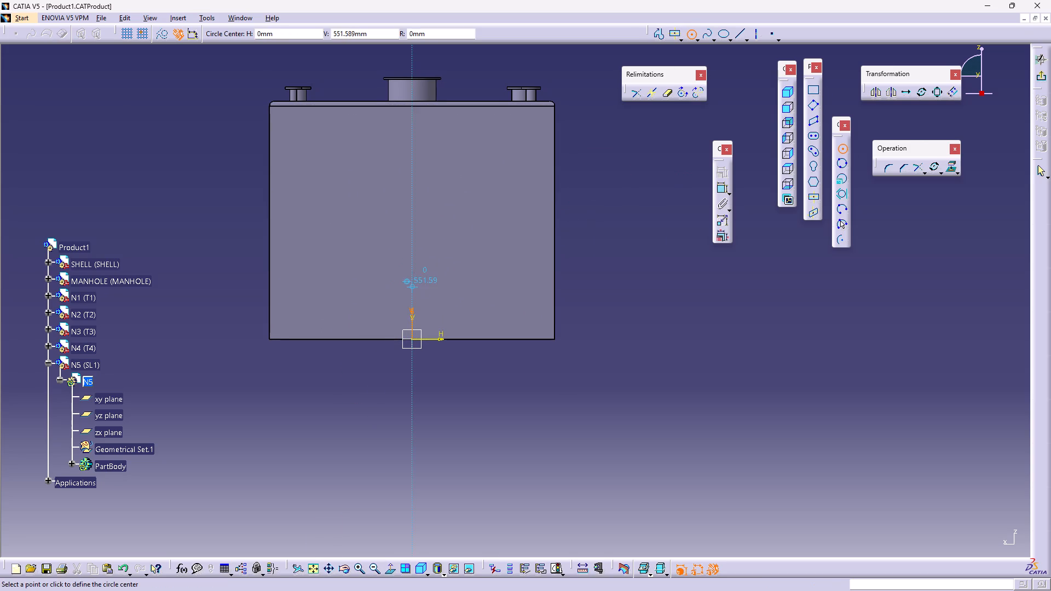
click(528, 311)
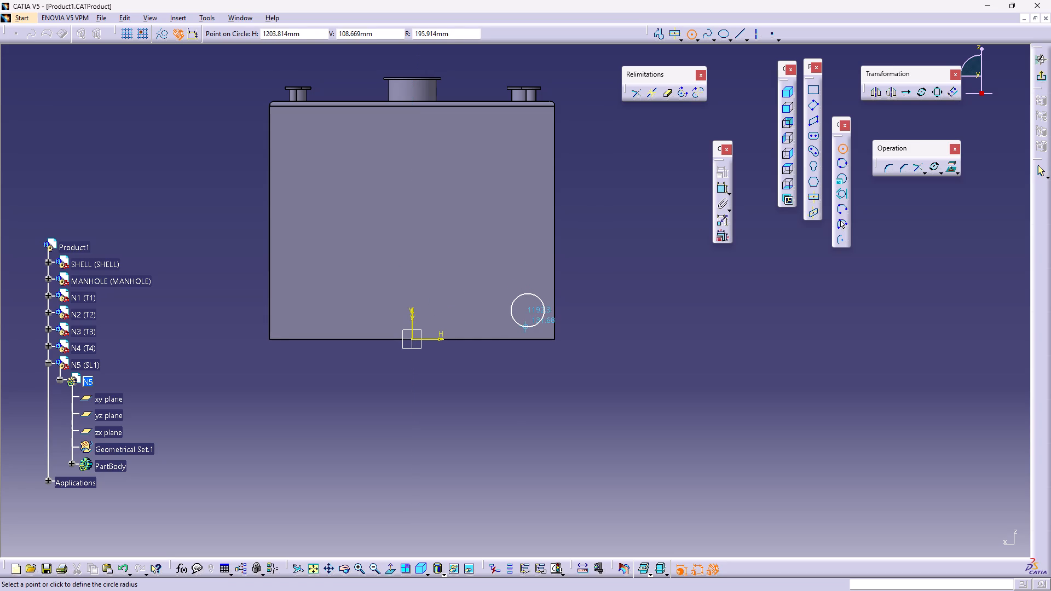
click(523, 326)
Dimension the sketched circle's diameter and set it to 150 mm.
middle_drag(636, 317, 639, 276)
right_click(636, 317)
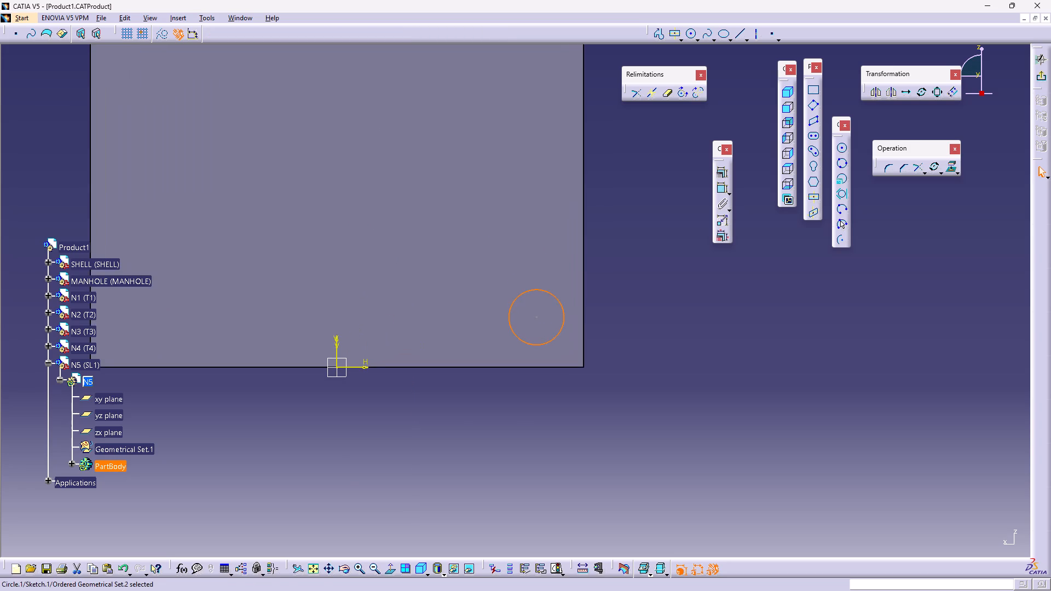
middle_drag(649, 278, 660, 269)
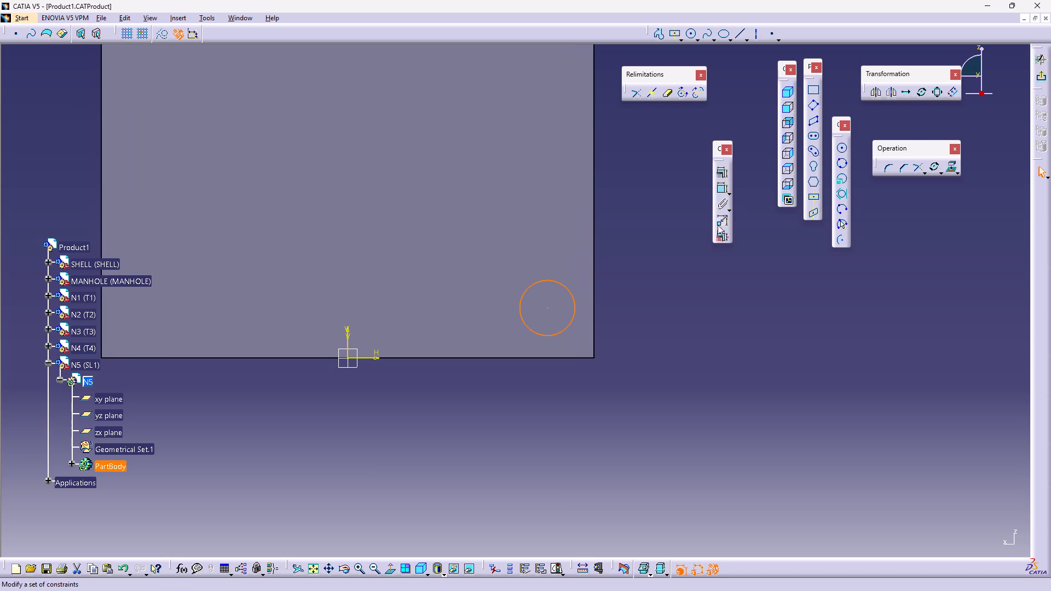
click(718, 187)
click(611, 383)
double_click(611, 383)
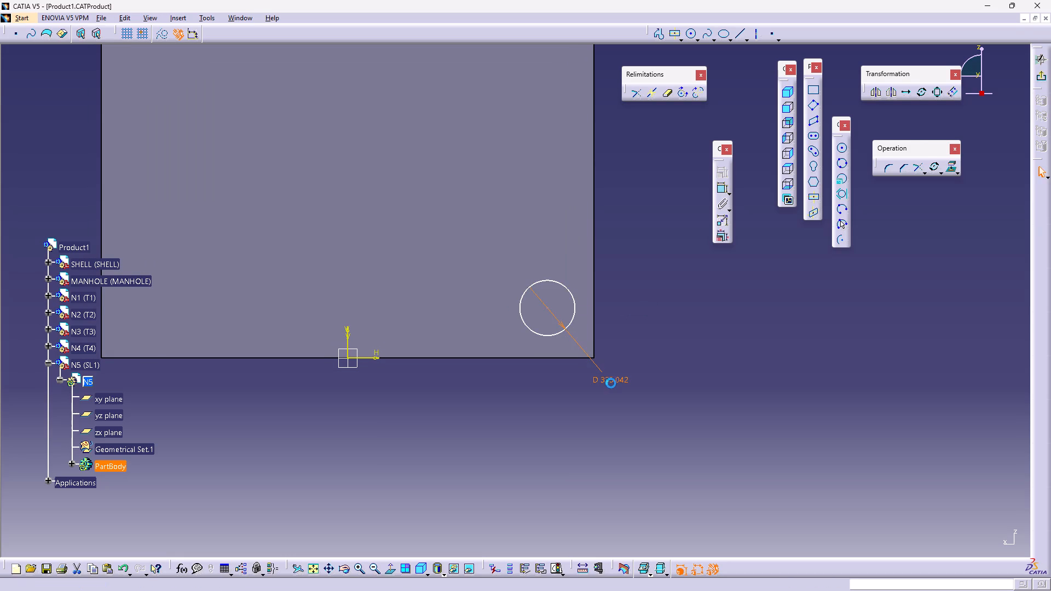
text(150)
key(Return)
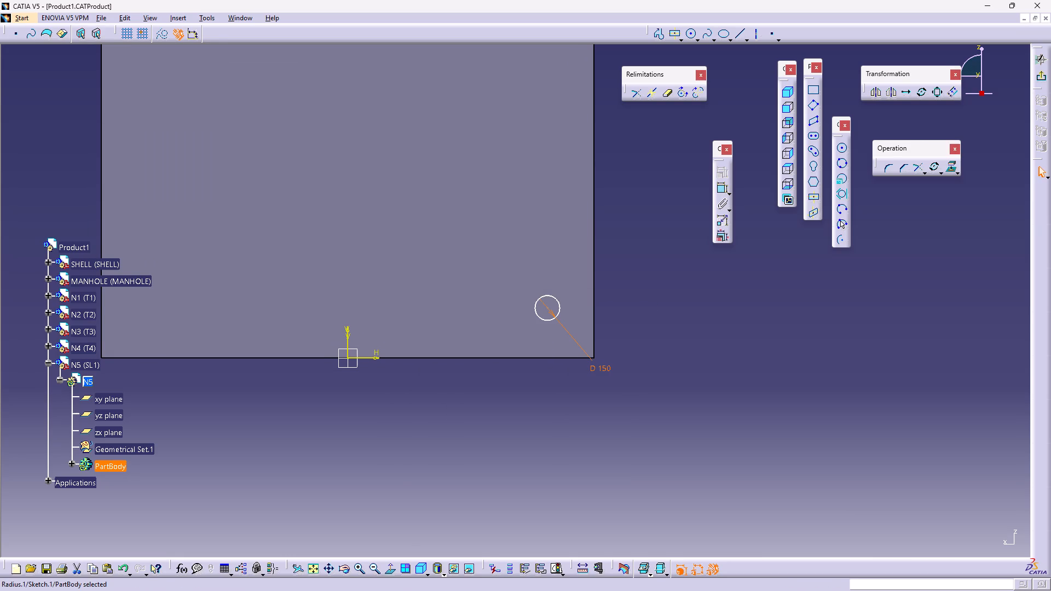
double_click(689, 304)
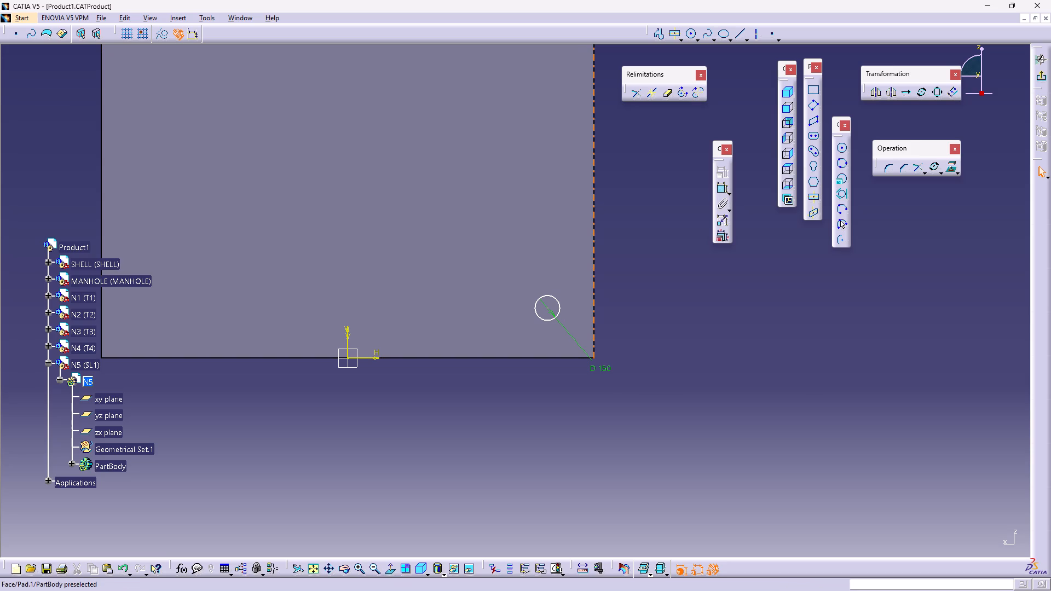
Constrain the circle's centre 500 mm horizontally from the shell face's nearer vertical edge.
double_click(725, 188)
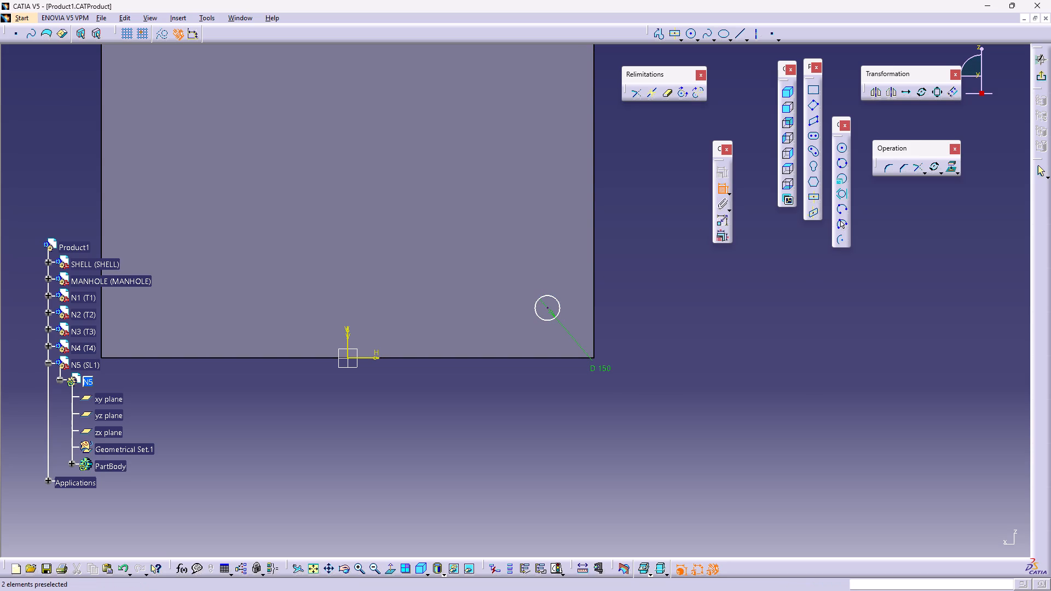
click(547, 308)
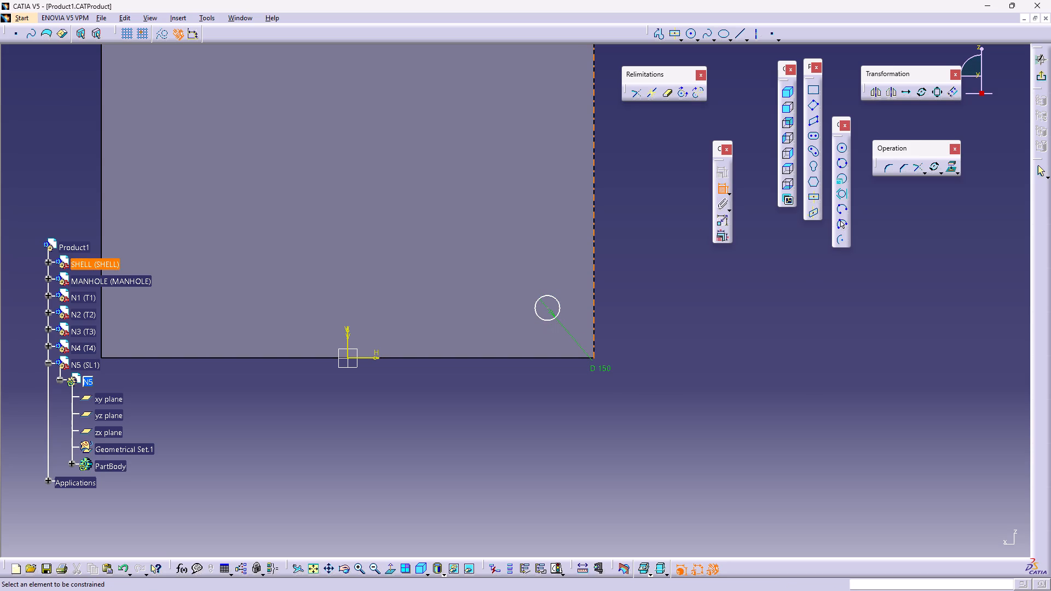
click(594, 297)
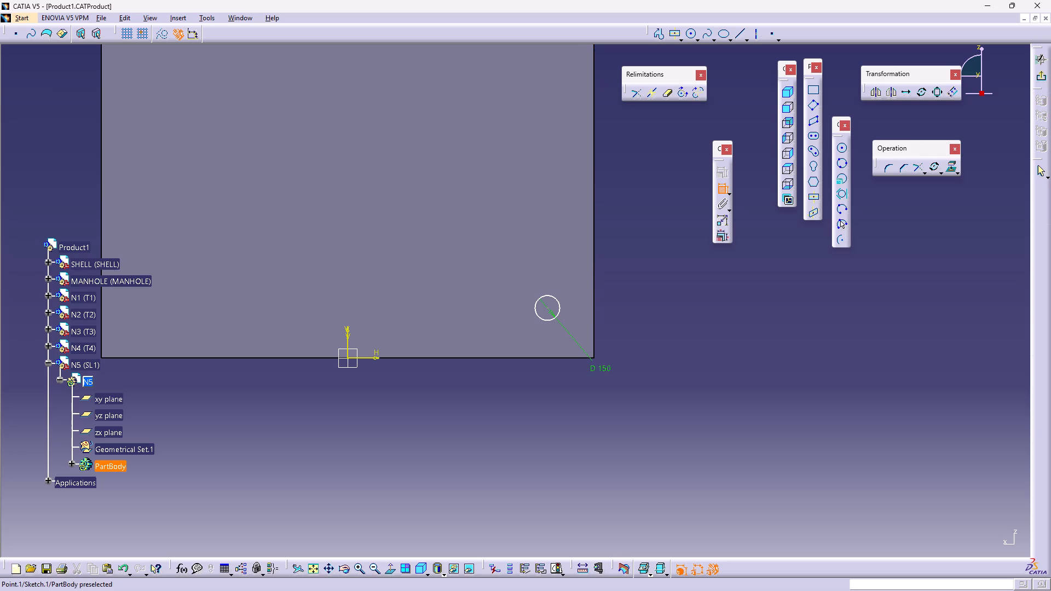
click(547, 308)
click(642, 304)
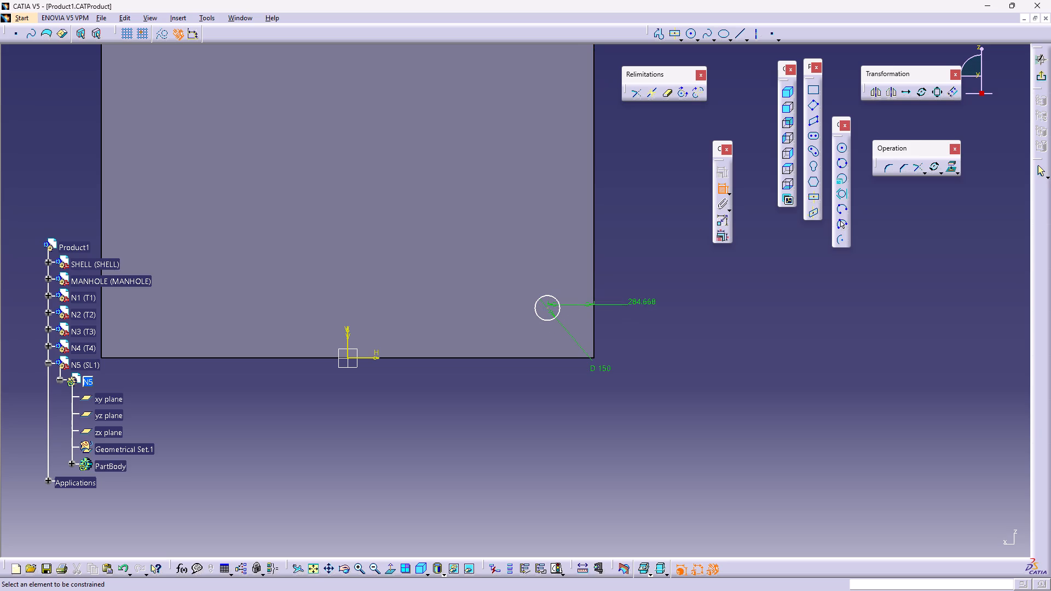
double_click(642, 304)
text(500)
key(Return)
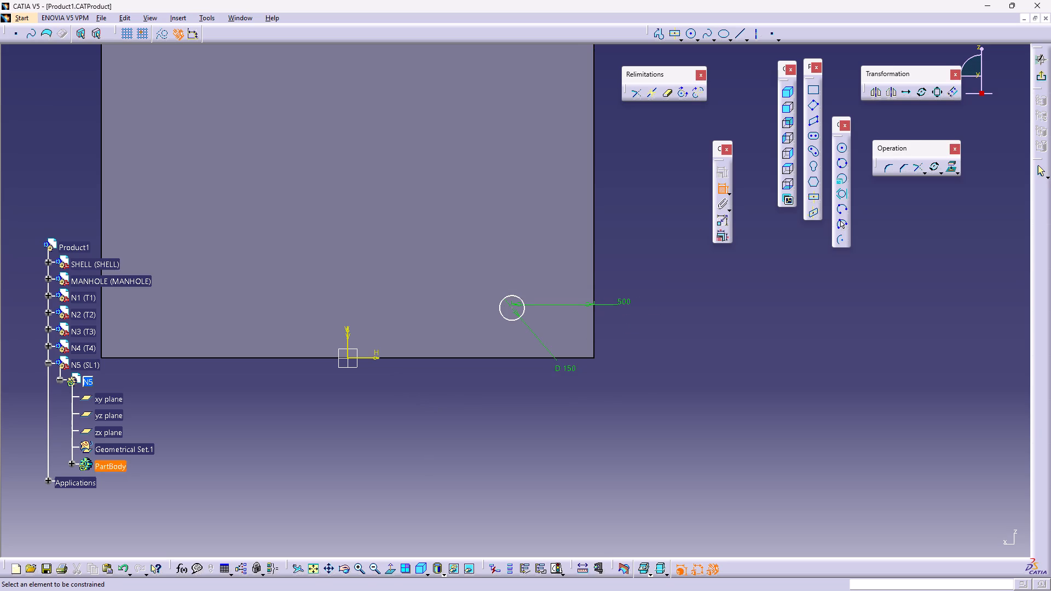
Constrain the circle's centre 500 mm above the shell's bottom edge and exit the sketch.
click(510, 308)
click(519, 361)
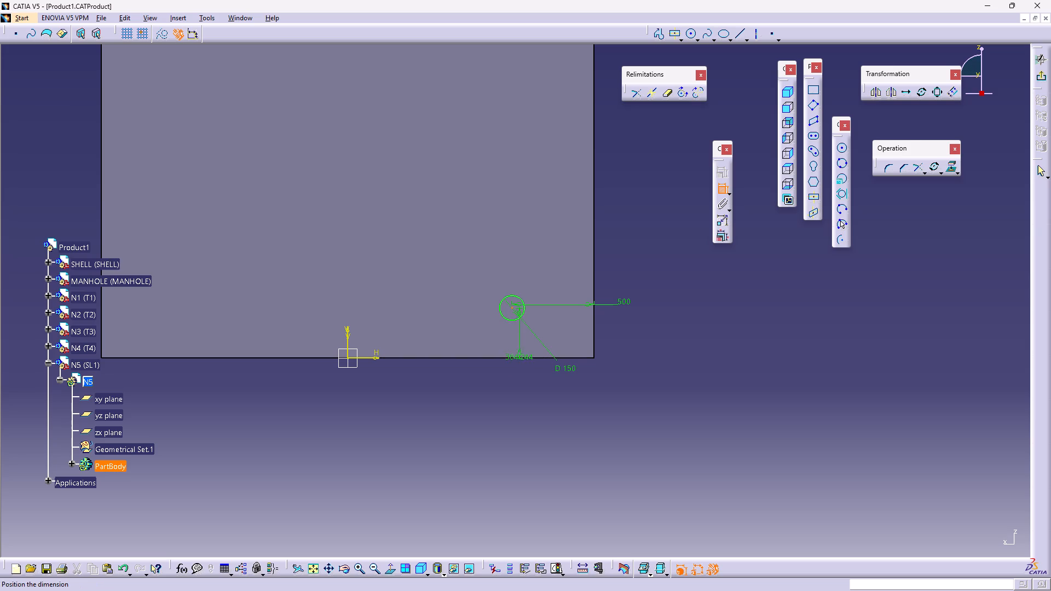
click(495, 396)
double_click(495, 396)
text(500)
key(Return)
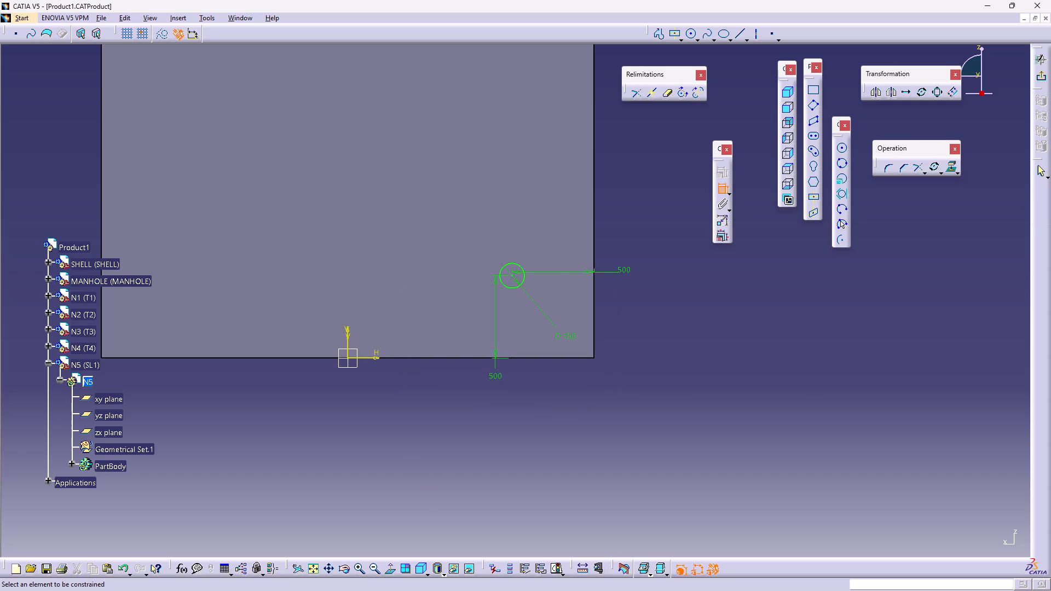
click(1042, 79)
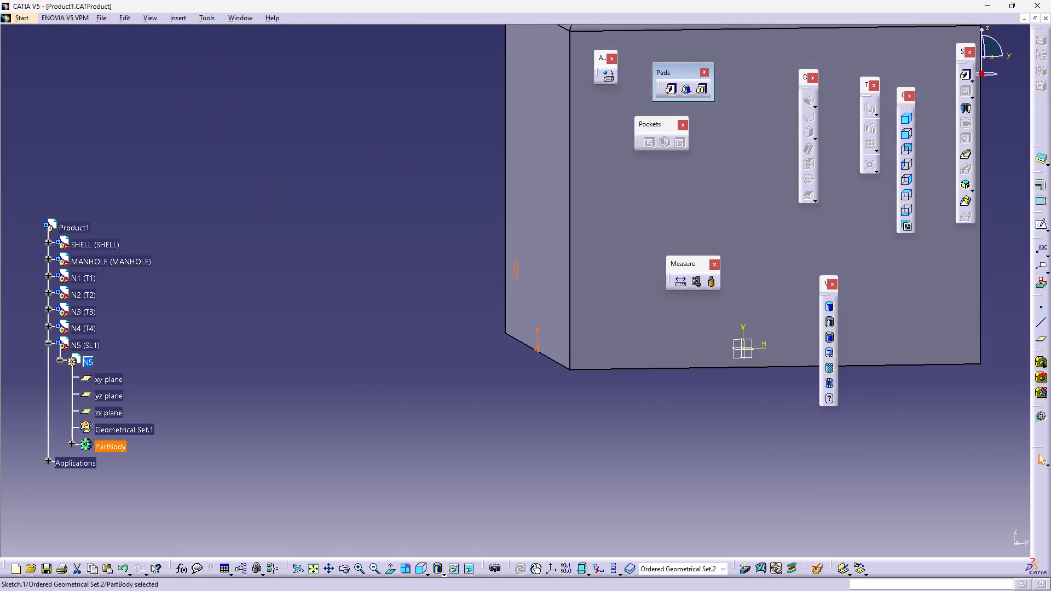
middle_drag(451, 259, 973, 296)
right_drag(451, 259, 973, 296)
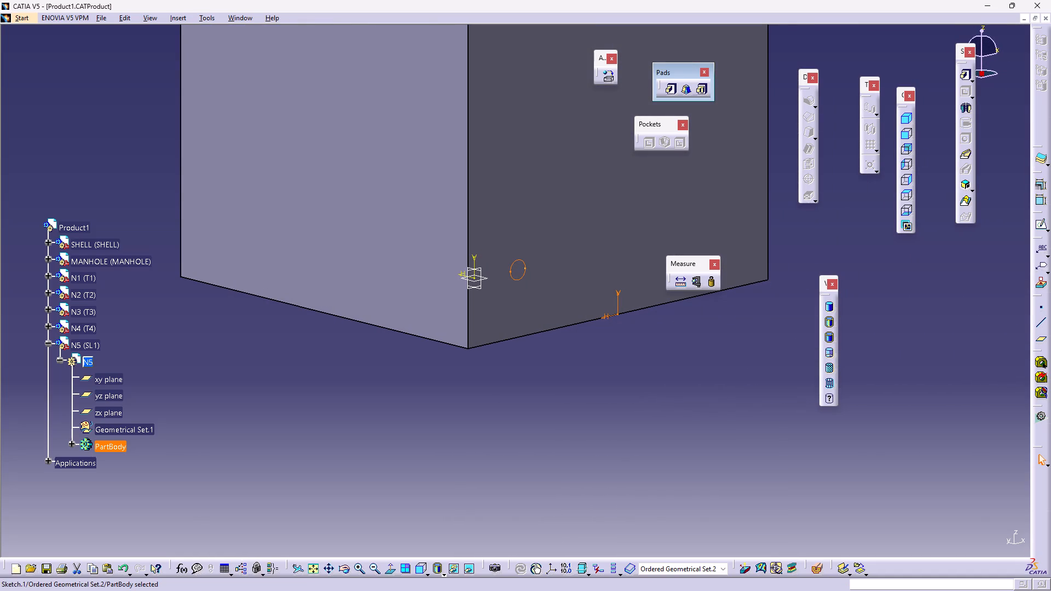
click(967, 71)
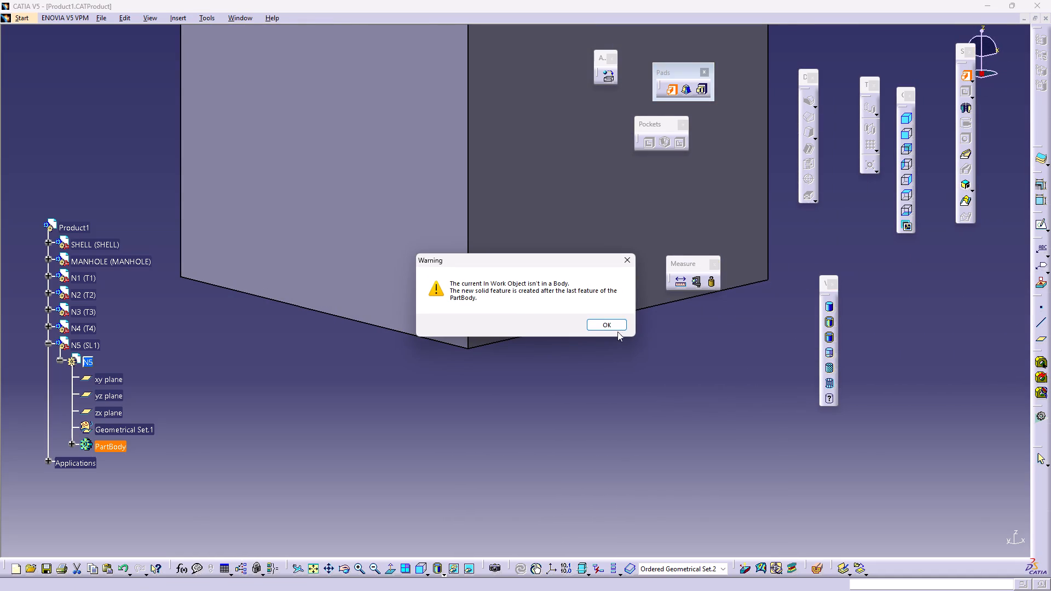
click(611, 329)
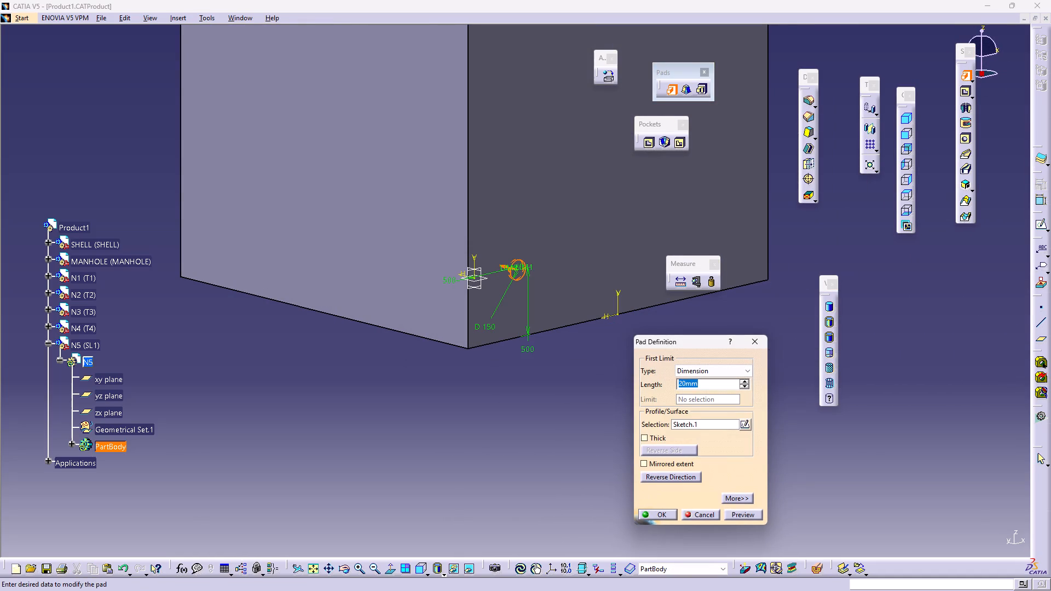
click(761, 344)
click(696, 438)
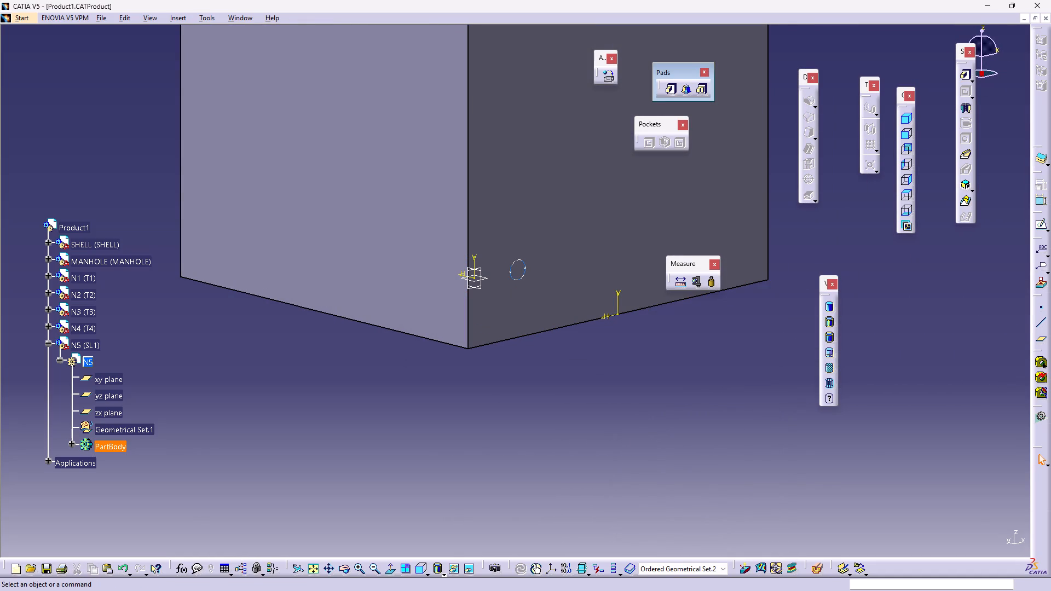
Reopen the N5 circle sketch and examine where the circle sits on the shell, face-on and from isometric and rotated views.
click(517, 280)
double_click(517, 280)
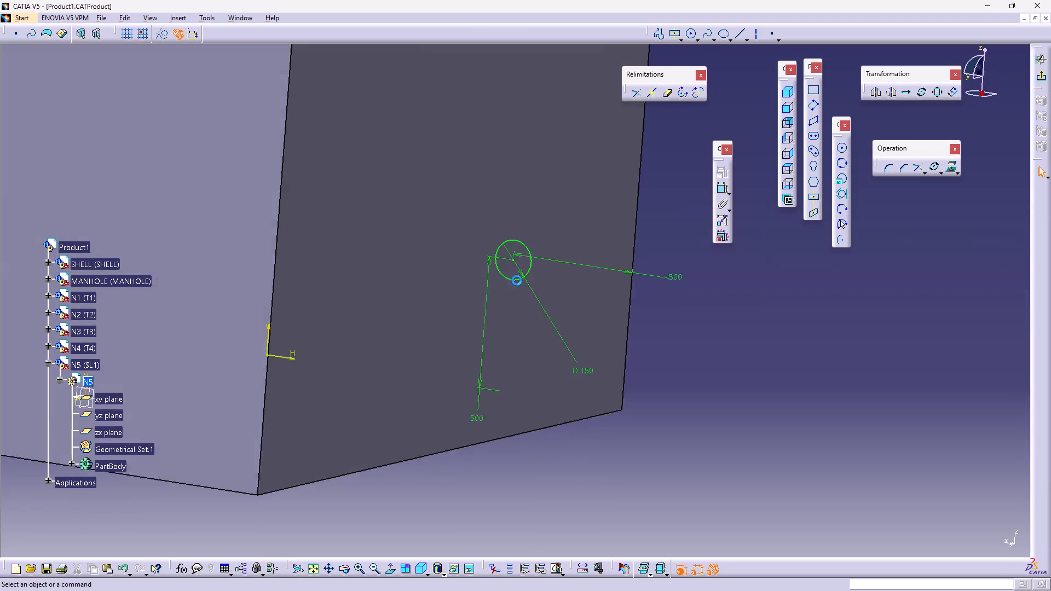
right_click(532, 331)
middle_drag(541, 292, 542, 284)
click(719, 347)
middle_drag(708, 337, 713, 315)
right_click(708, 337)
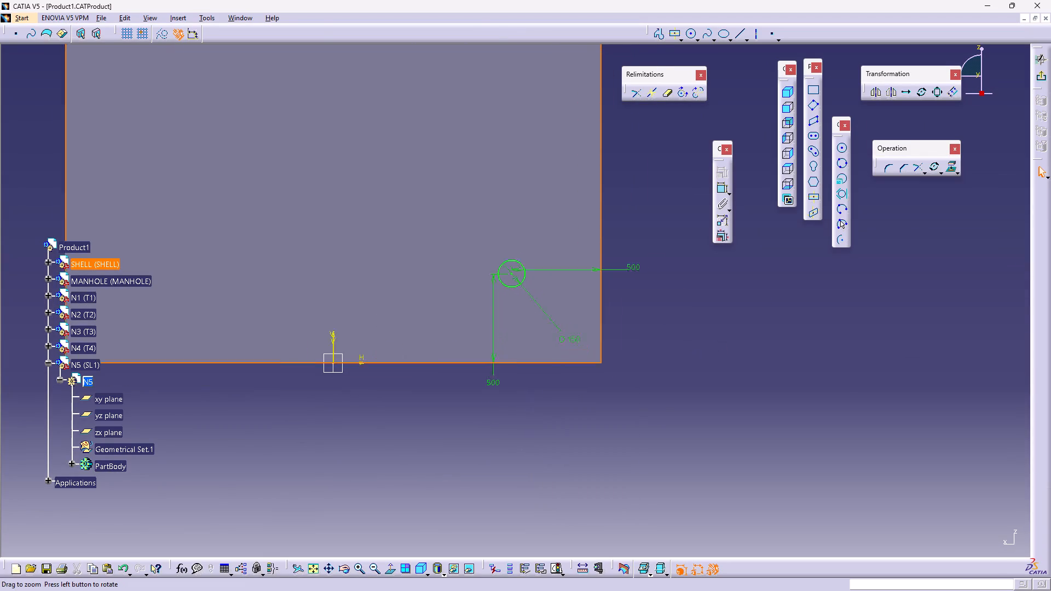
middle_drag(713, 315, 719, 290)
middle_drag(726, 298, 758, 342)
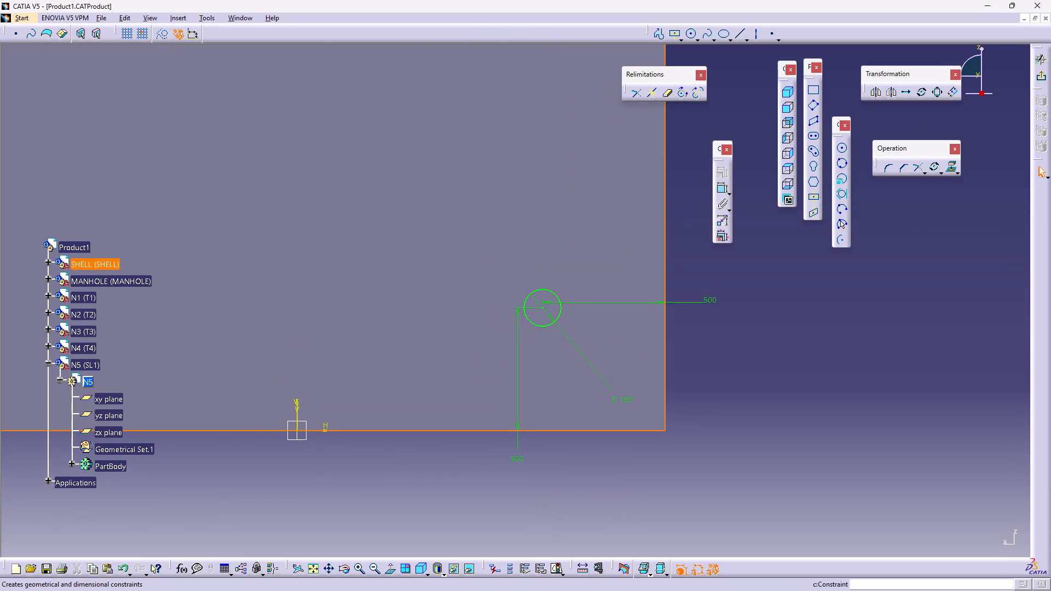
click(790, 89)
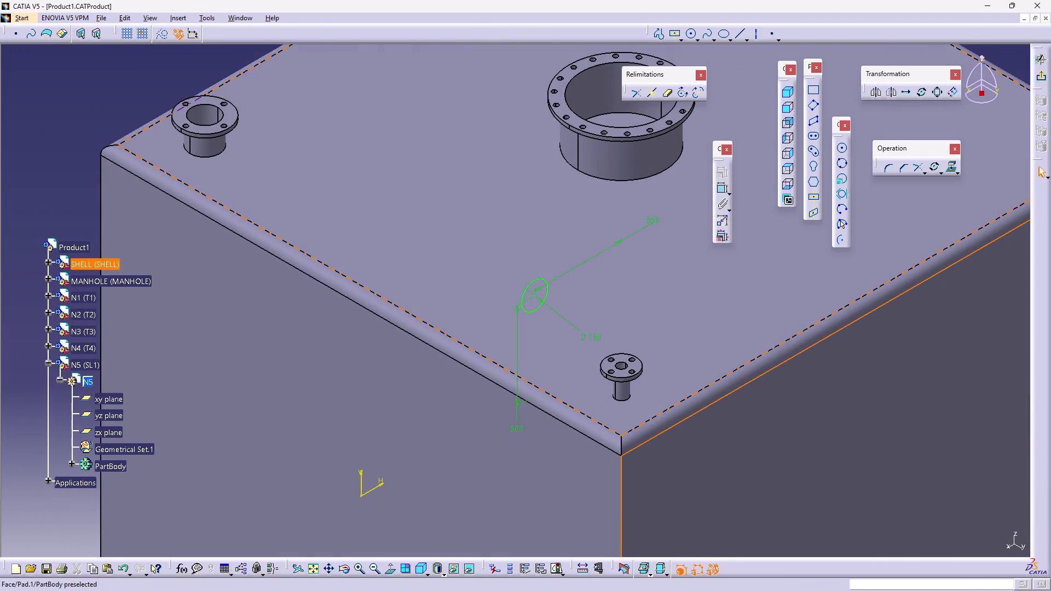
middle_drag(596, 381, 634, 279)
right_click(636, 177)
middle_drag(488, 342, 600, 377)
right_drag(487, 342, 600, 377)
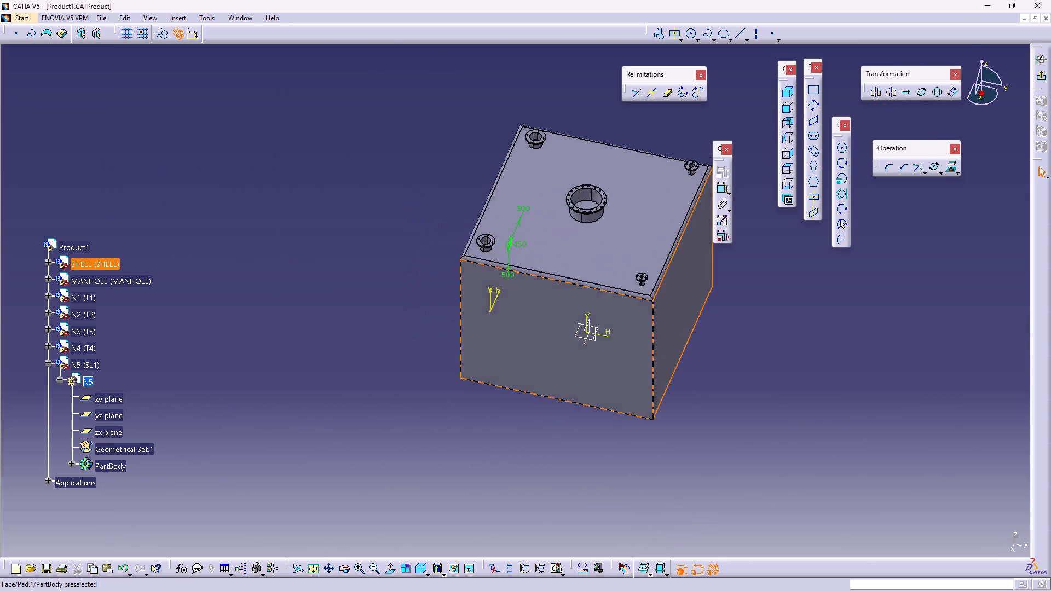
right_drag(600, 377, 706, 355)
middle_drag(600, 377, 708, 355)
click(394, 566)
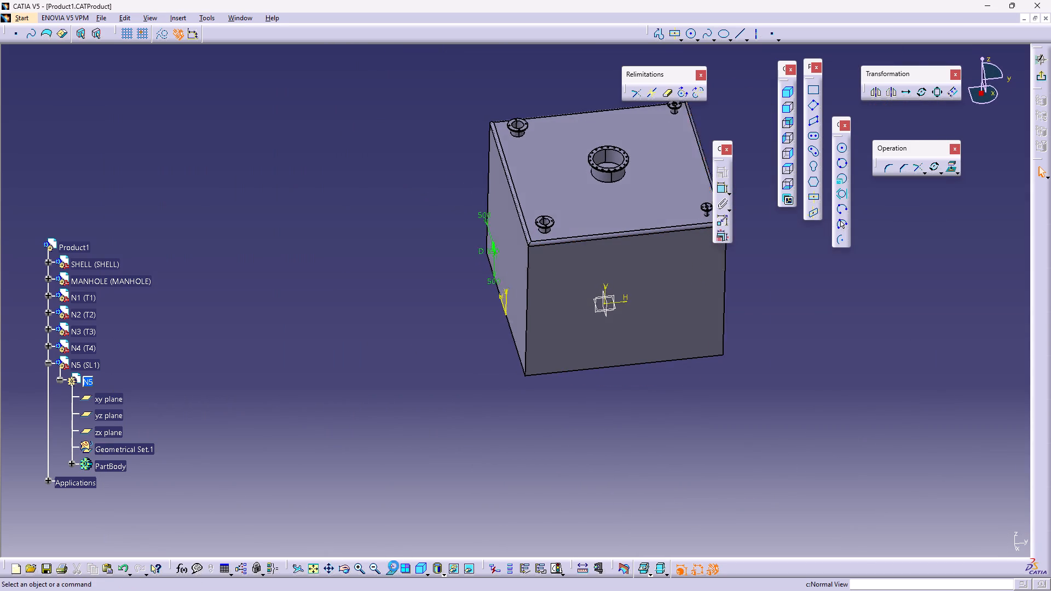
middle_drag(453, 407, 472, 352)
right_click(453, 407)
middle_drag(472, 352, 476, 356)
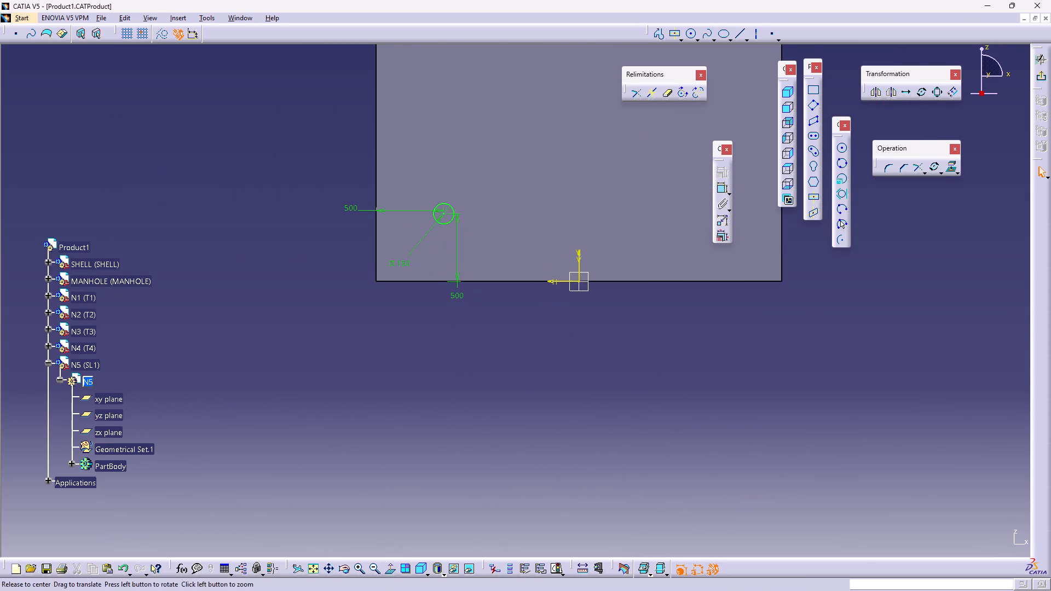
middle_drag(476, 356, 507, 401)
click(514, 401)
Leave the N5 sketch by activating the top-level Product1 assembly, and show the tank in isometric view.
double_click(77, 245)
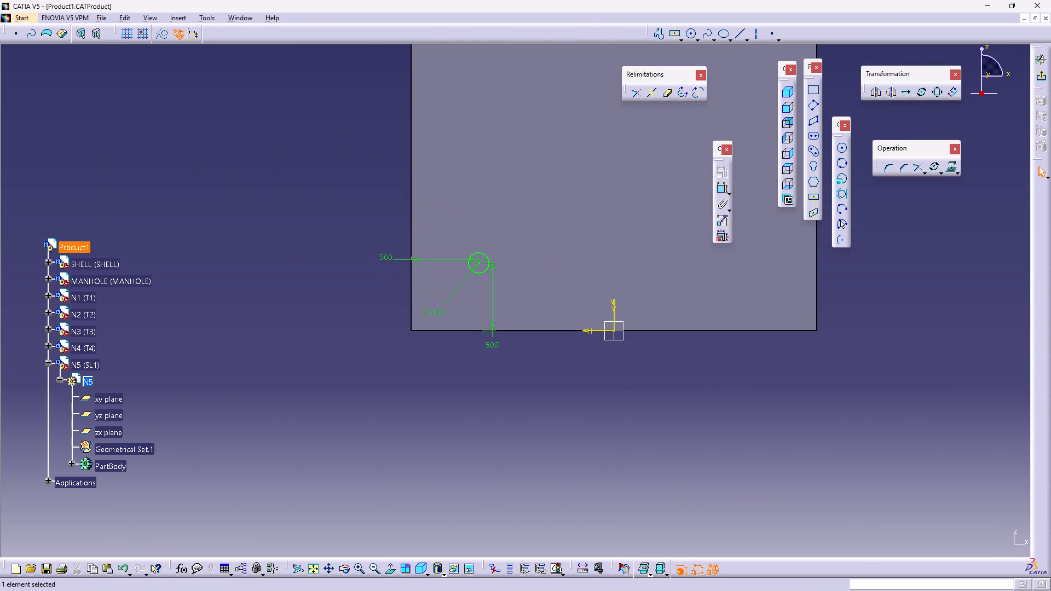
click(587, 363)
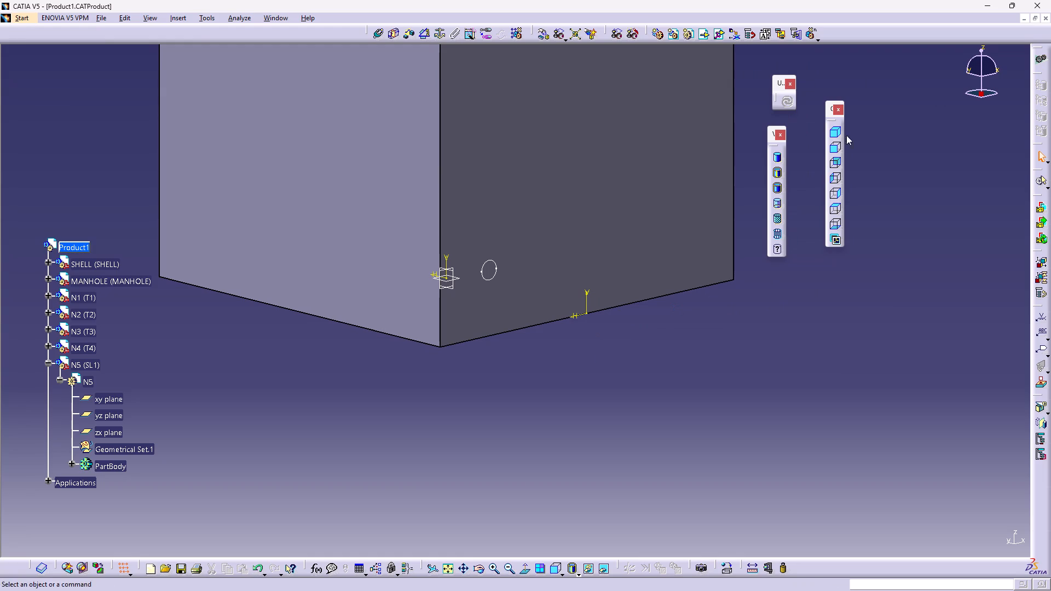
click(839, 134)
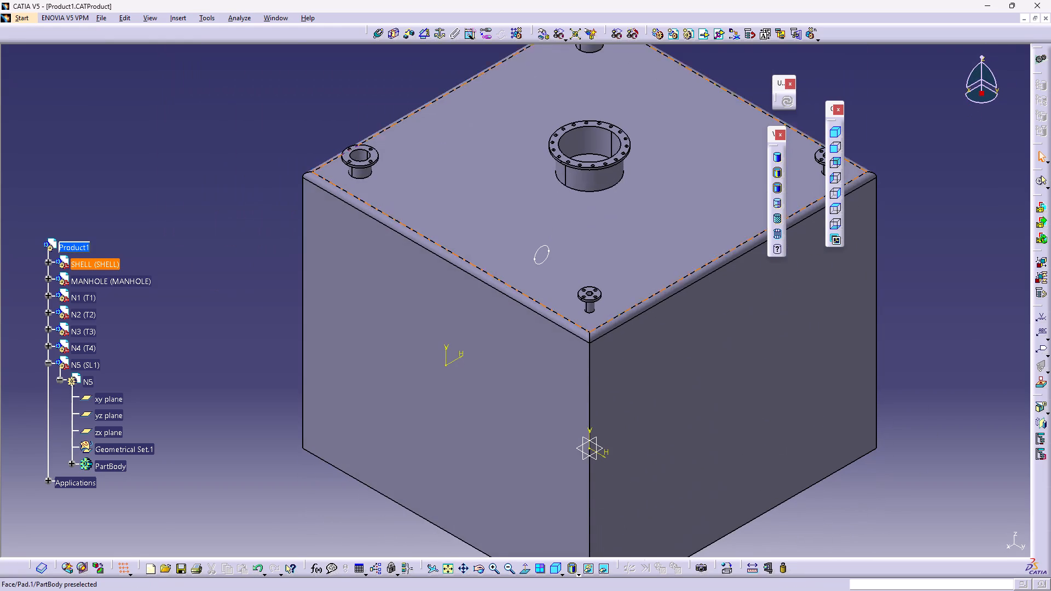
middle_drag(377, 343, 406, 302)
right_click(395, 266)
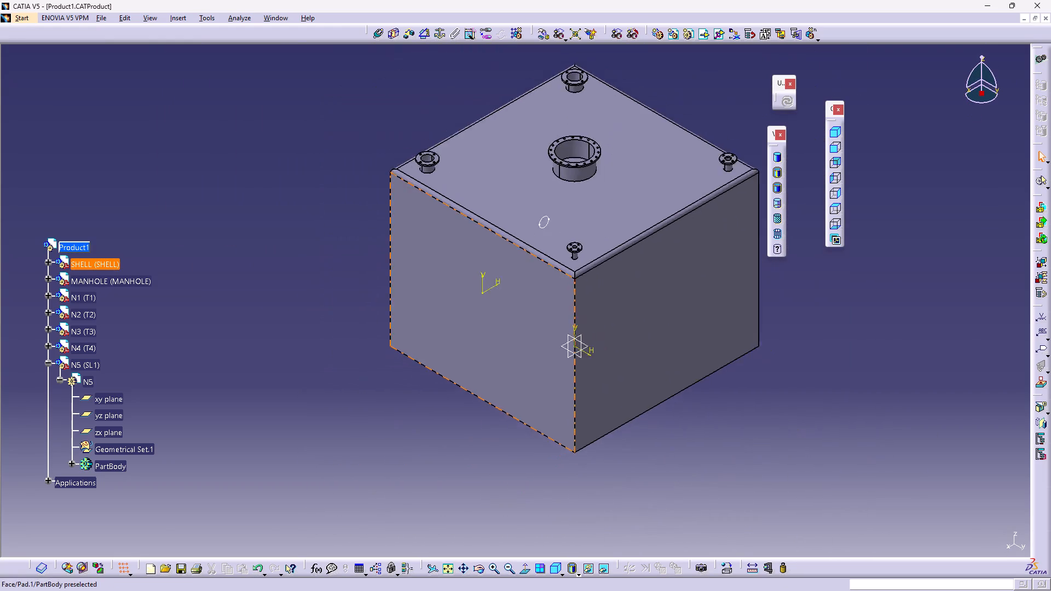
Reopen the N5 nozzle circle sketch on the shell's side face for editing, with the circle and its dimensions in close view.
middle_drag(406, 302, 414, 322)
middle_drag(304, 329, 724, 278)
right_drag(301, 330, 724, 278)
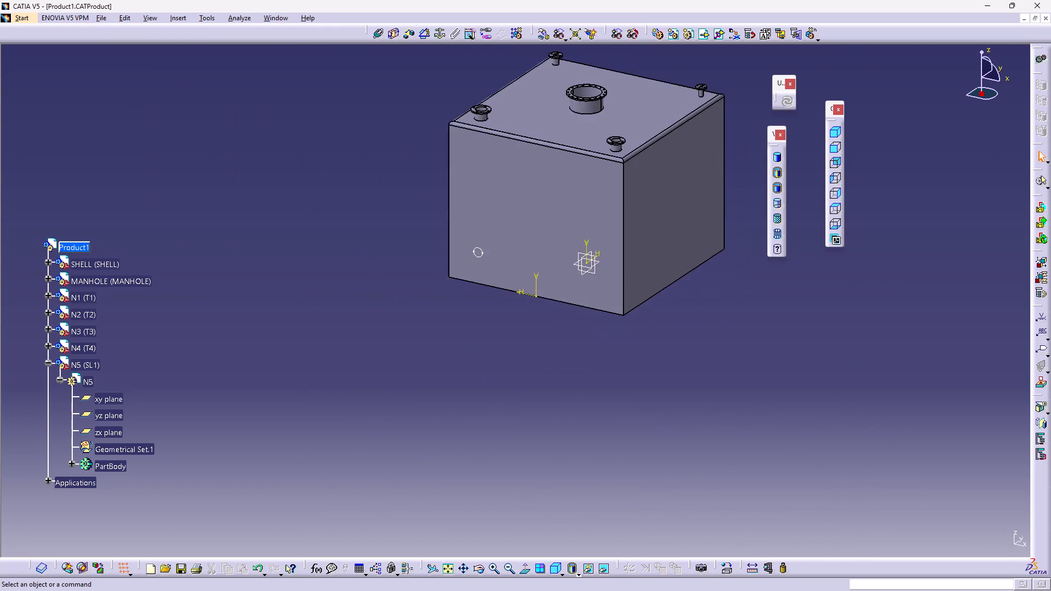
right_drag(724, 278, 753, 278)
middle_drag(724, 278, 748, 224)
right_click(754, 278)
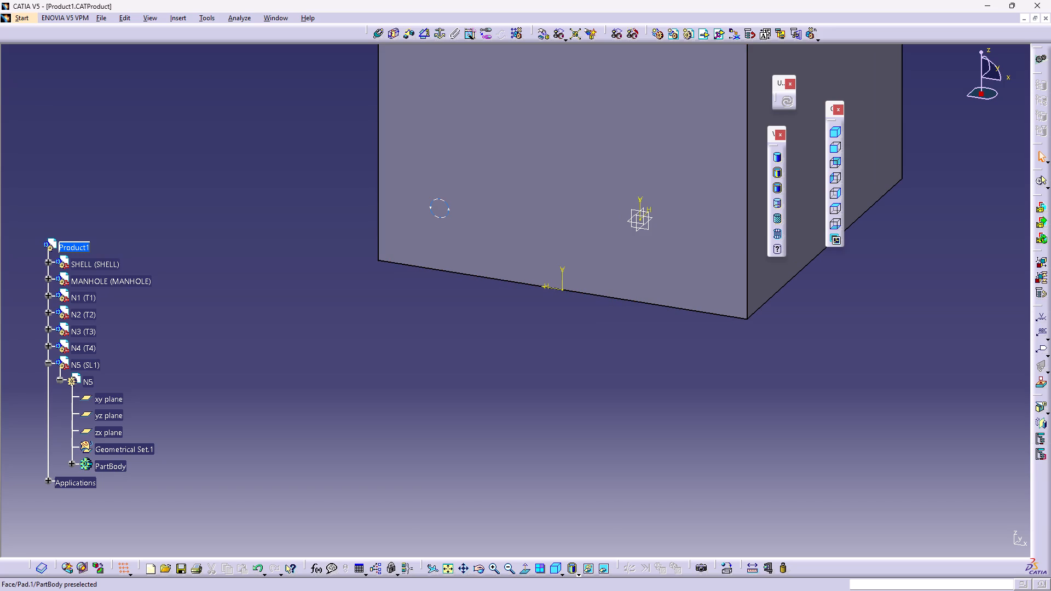
click(446, 216)
double_click(446, 216)
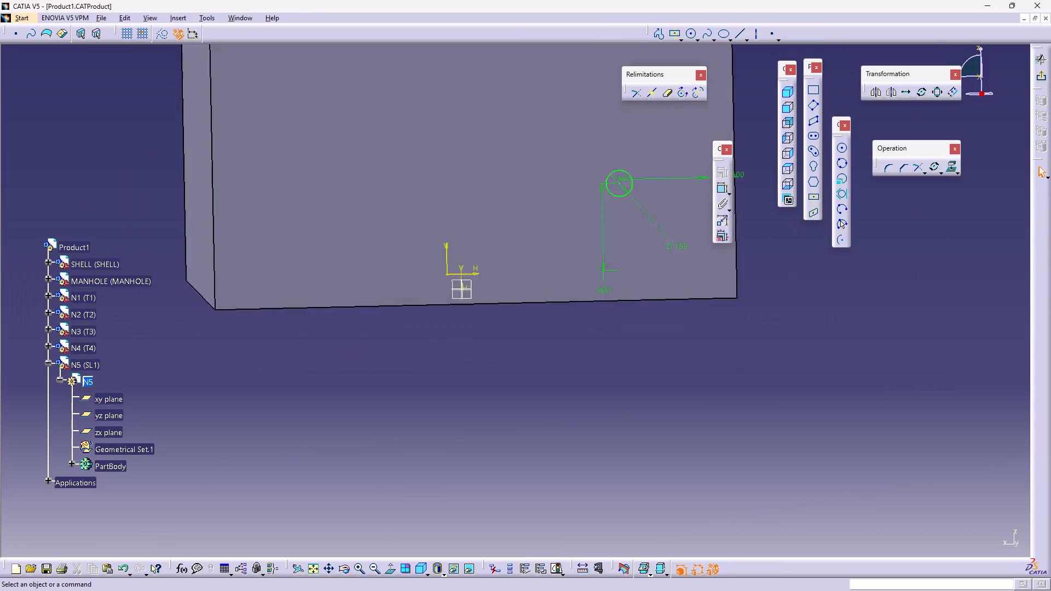
middle_drag(605, 220, 554, 206)
right_click(538, 264)
middle_drag(574, 195, 516, 264)
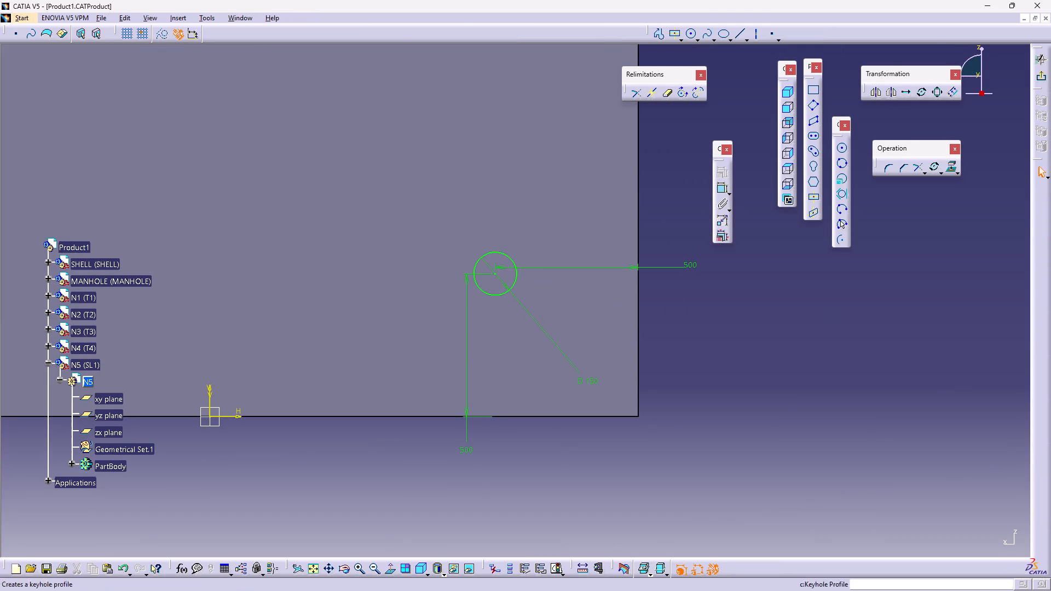
Draw a second, much smaller circle inside the N5 circle, centred on the same point.
click(843, 147)
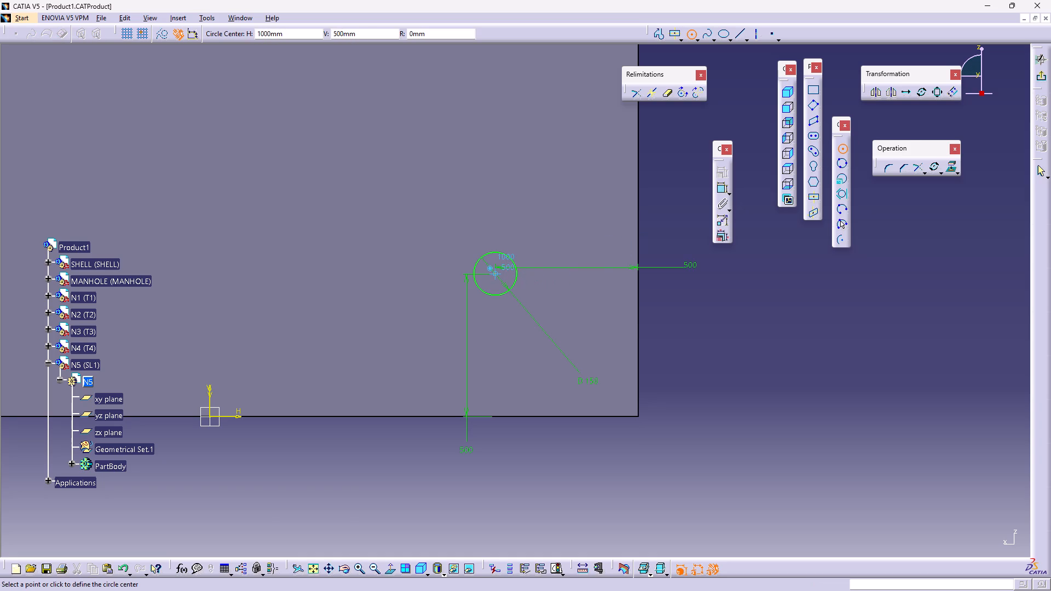
click(495, 275)
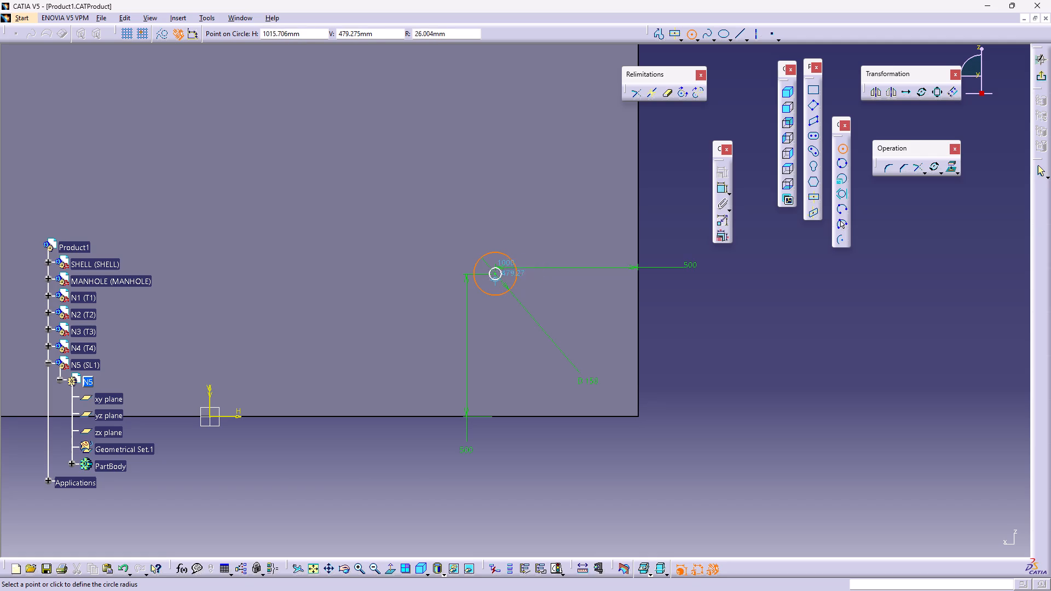
click(494, 279)
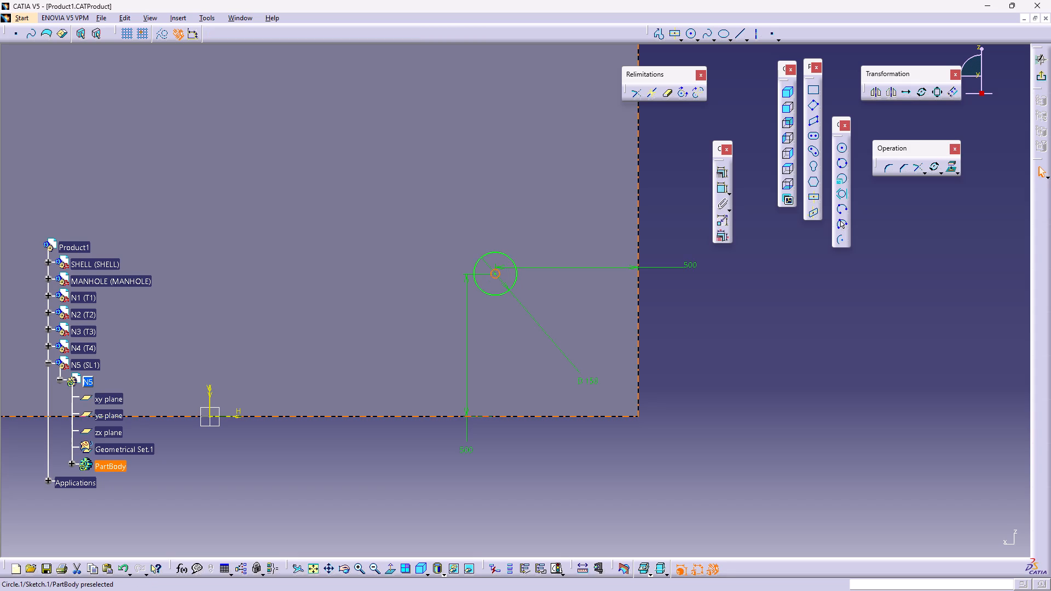
click(682, 319)
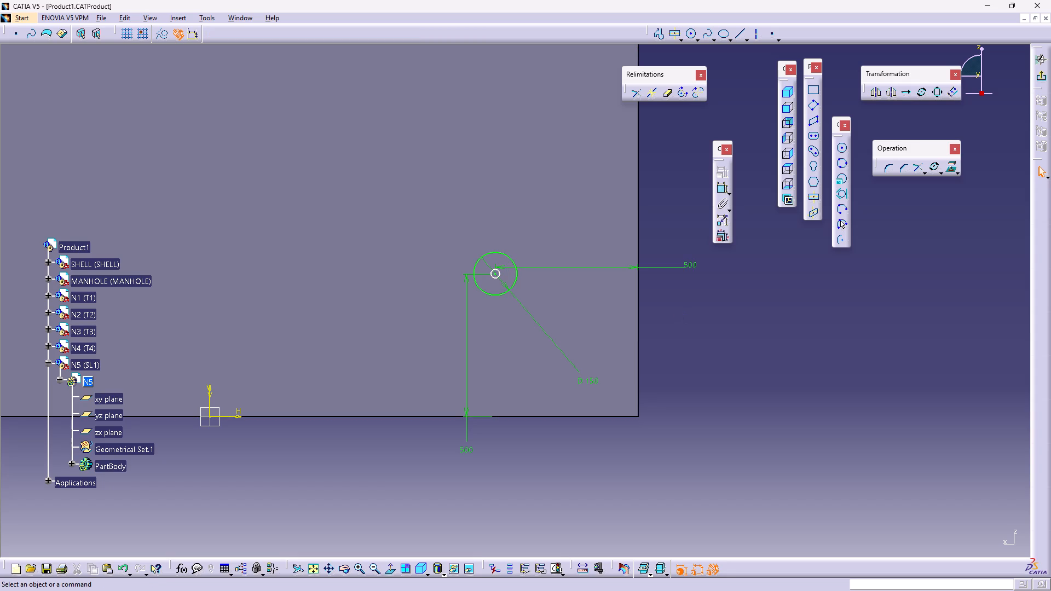
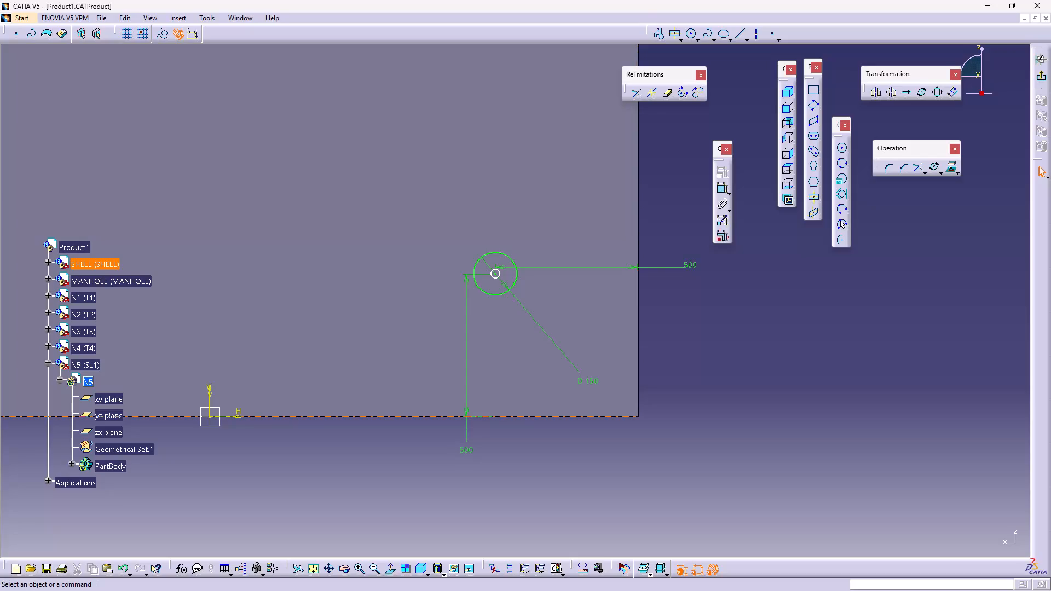
Dimension the diameter of the small circle inside the N5 circle.
middle_drag(571, 458, 568, 455)
right_click(571, 458)
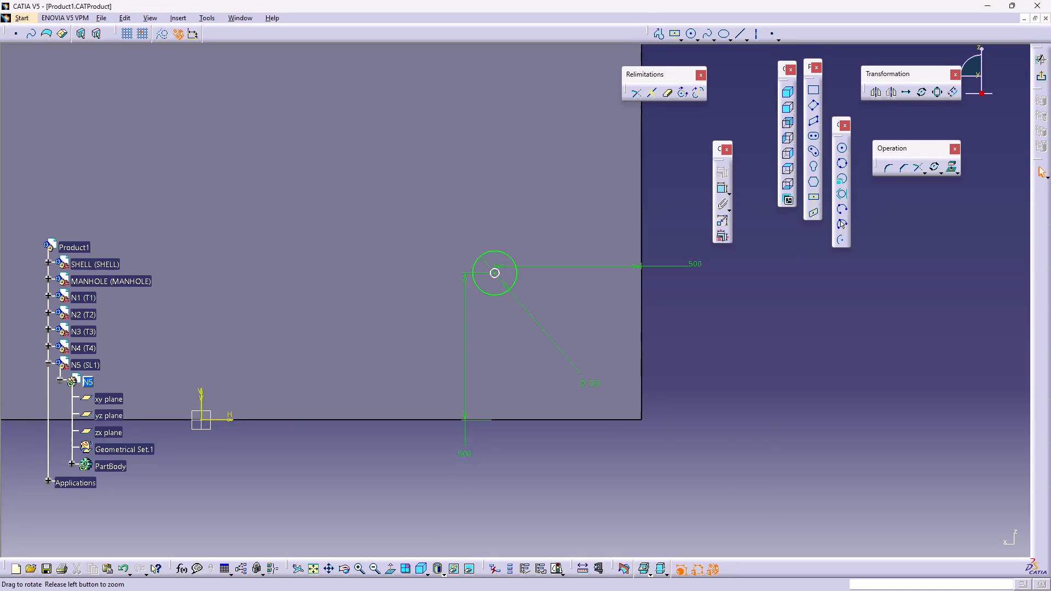
middle_drag(568, 455, 570, 401)
middle_drag(575, 395, 551, 376)
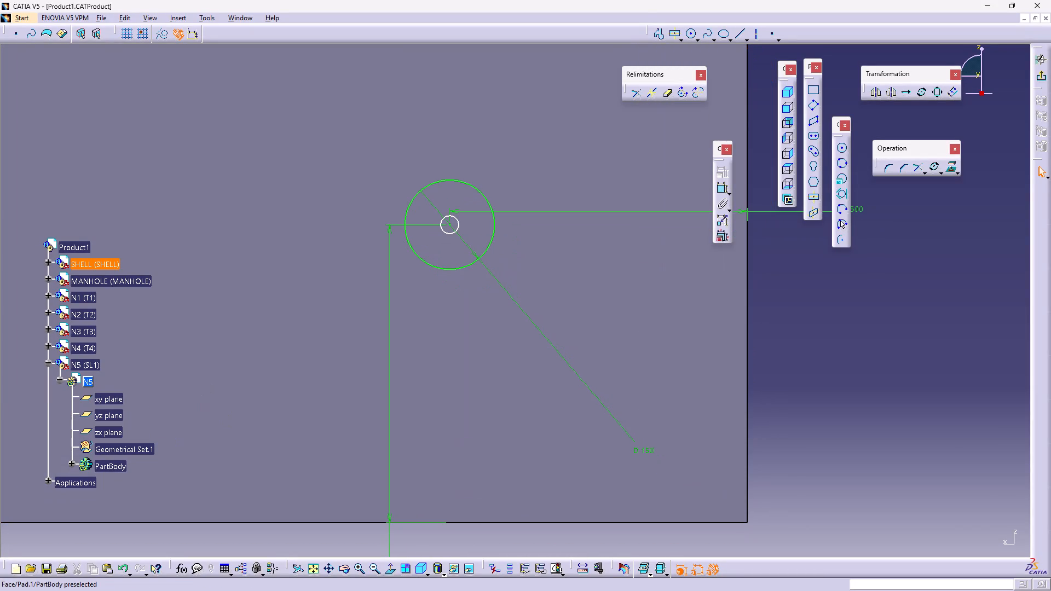
double_click(824, 293)
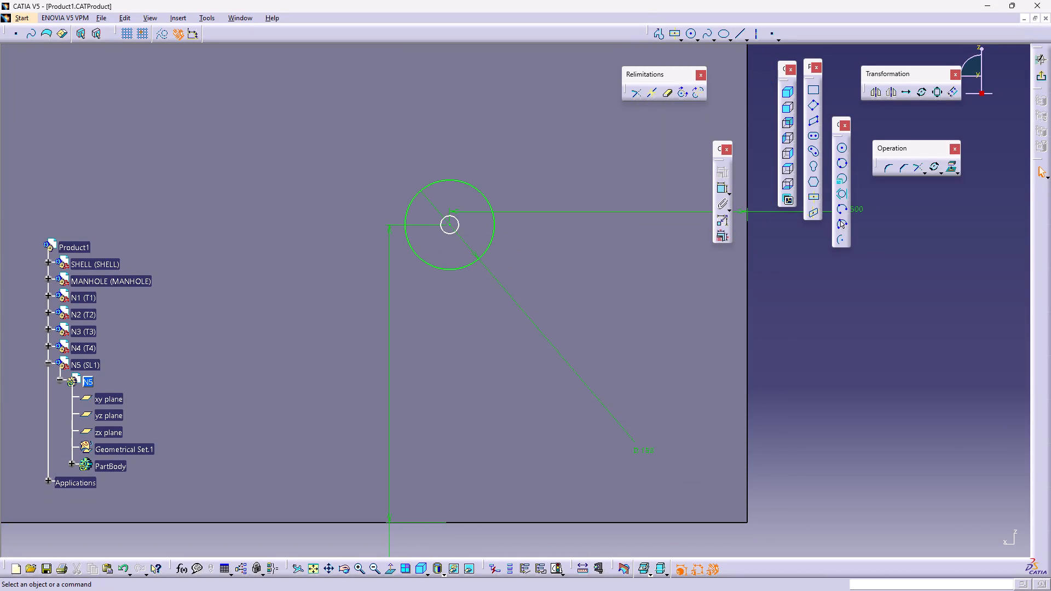
click(719, 186)
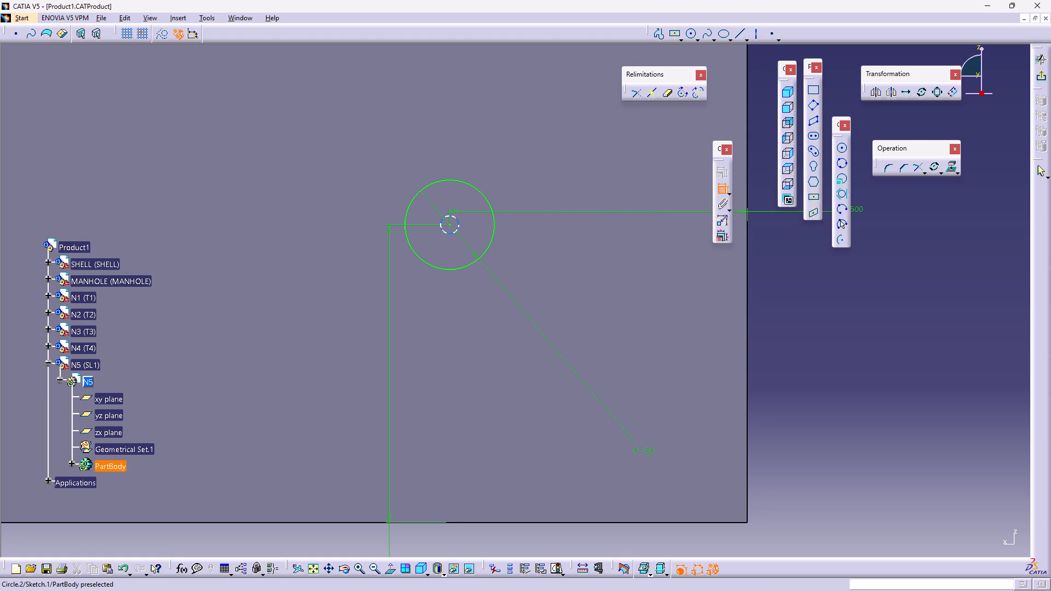
click(451, 235)
click(811, 266)
middle_drag(813, 266, 812, 269)
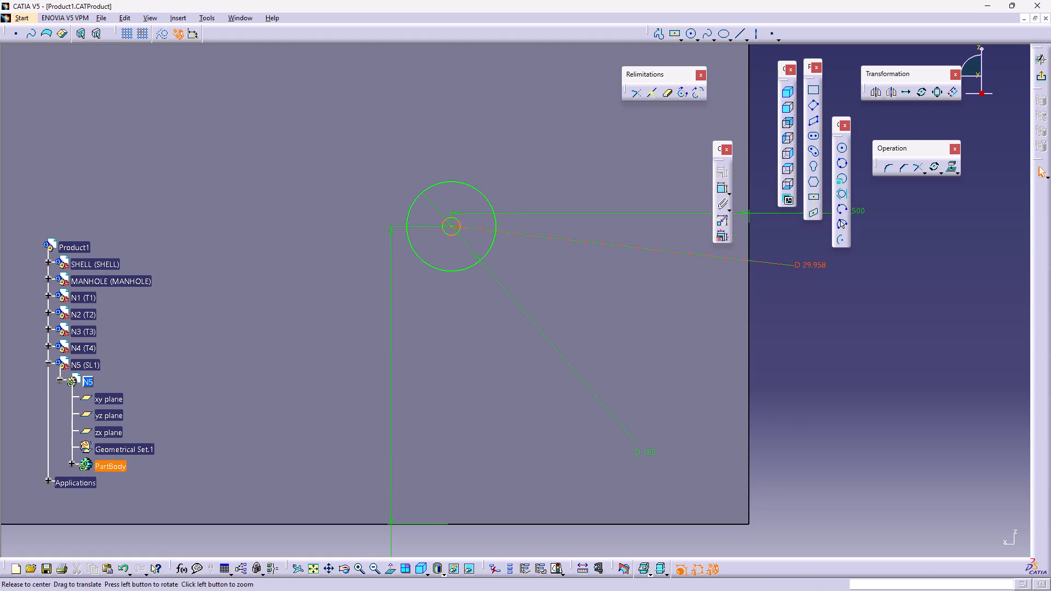
middle_drag(812, 269, 793, 349)
right_click(793, 347)
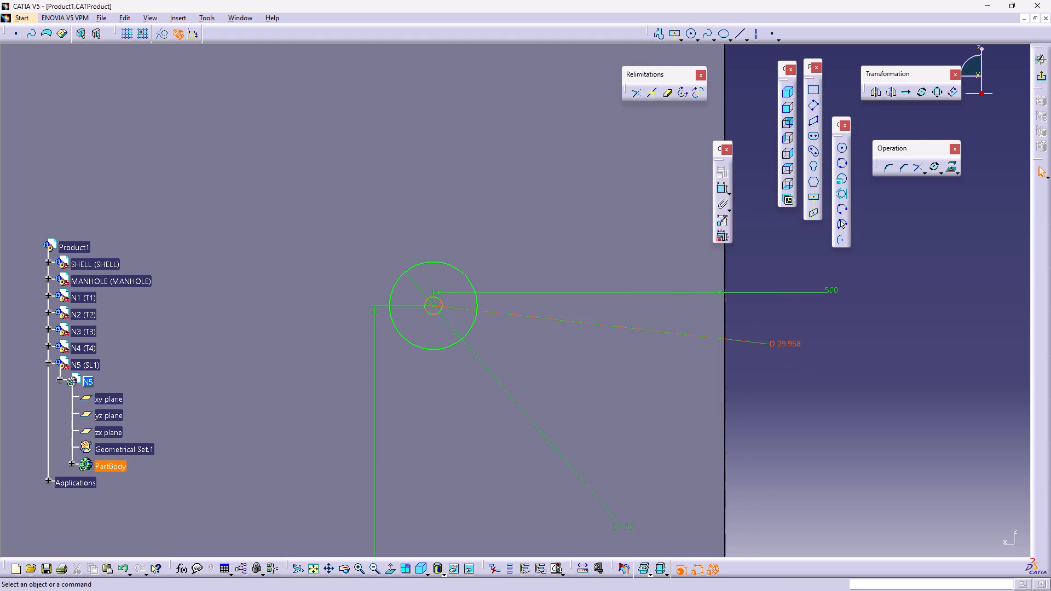
Set the inner circle's diameter to 100 mm.
double_click(786, 343)
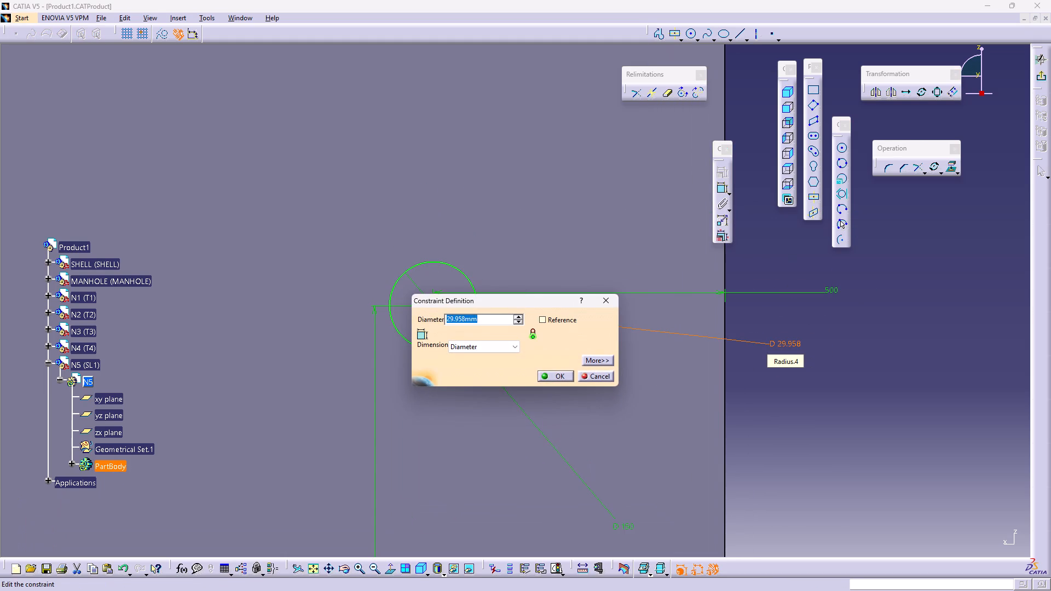
text(50)
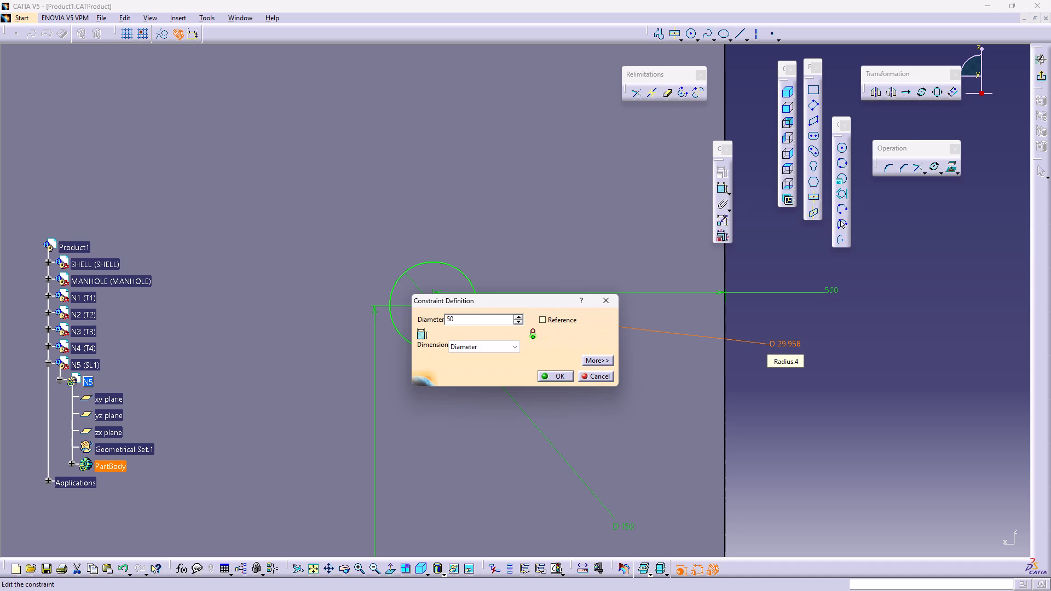
key(BackSpace)
key(BackSpace)
key(BackSpace)
text(100)
key(Return)
double_click(793, 402)
Draw a small circle of about 5 mm radius between the two concentric N5 circles, just above their centre.
middle_drag(581, 350, 578, 338)
right_click(581, 350)
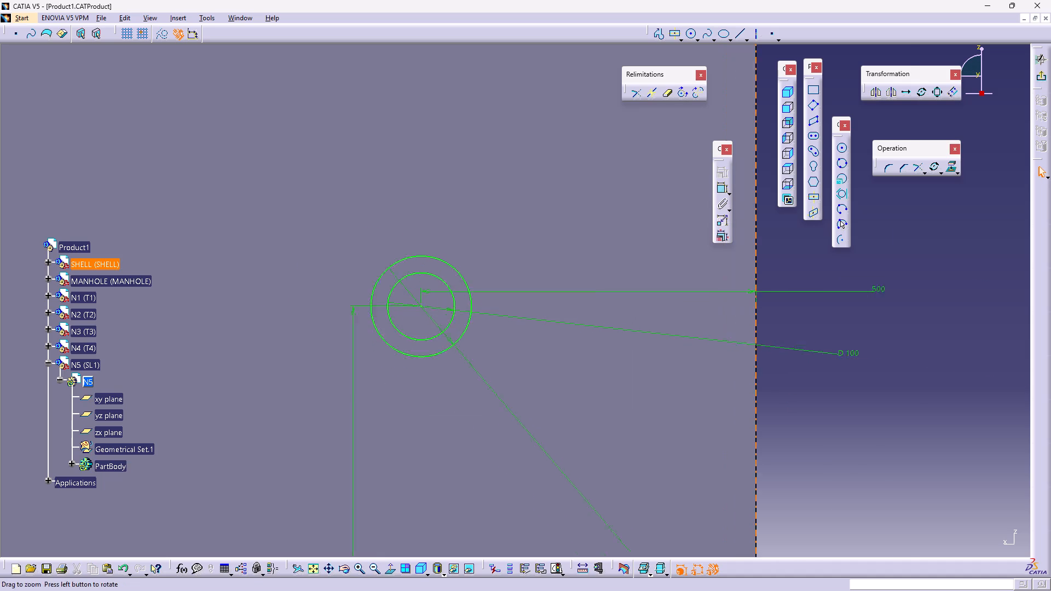
middle_drag(578, 338, 573, 301)
middle_drag(521, 296, 613, 314)
click(842, 148)
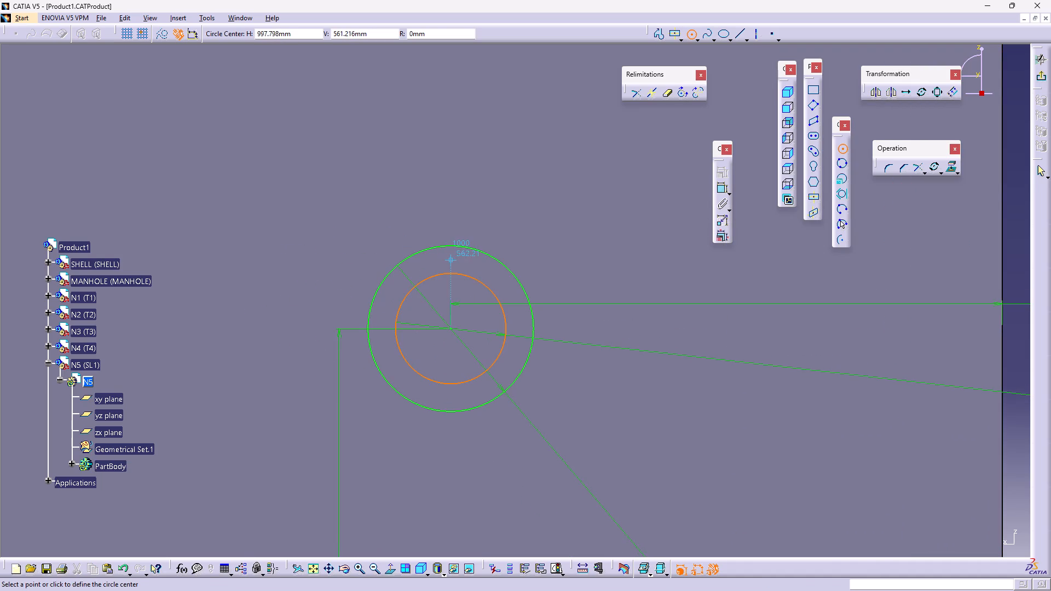
click(454, 257)
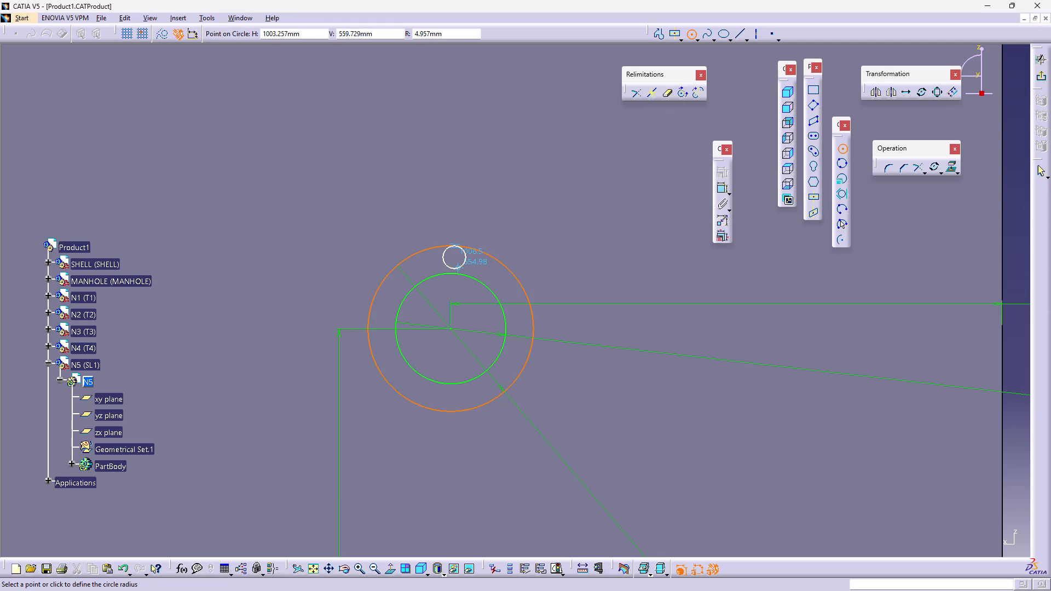
click(453, 263)
middle_drag(615, 303, 657, 276)
right_click(662, 294)
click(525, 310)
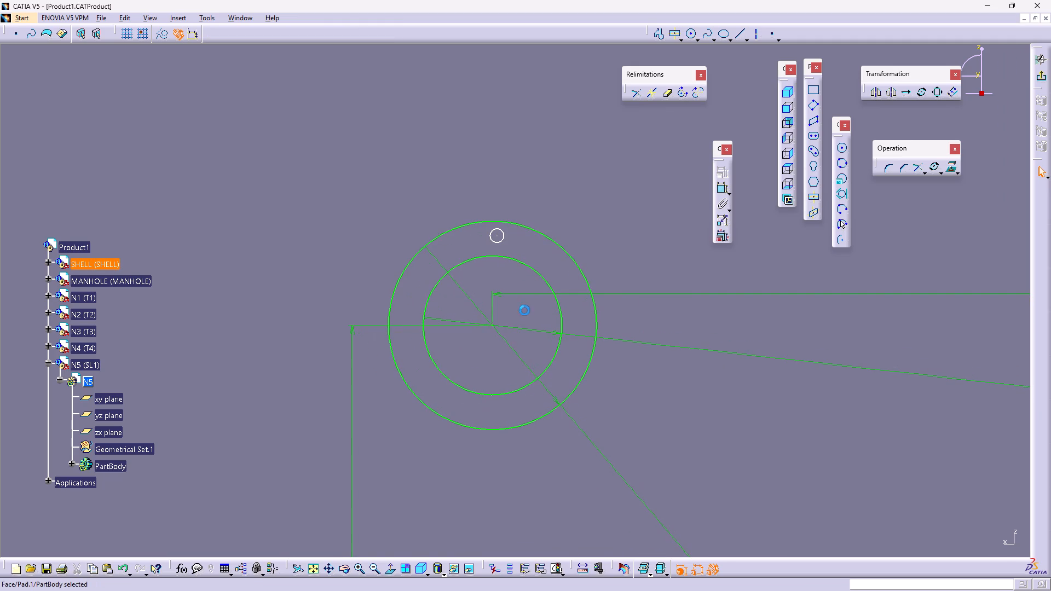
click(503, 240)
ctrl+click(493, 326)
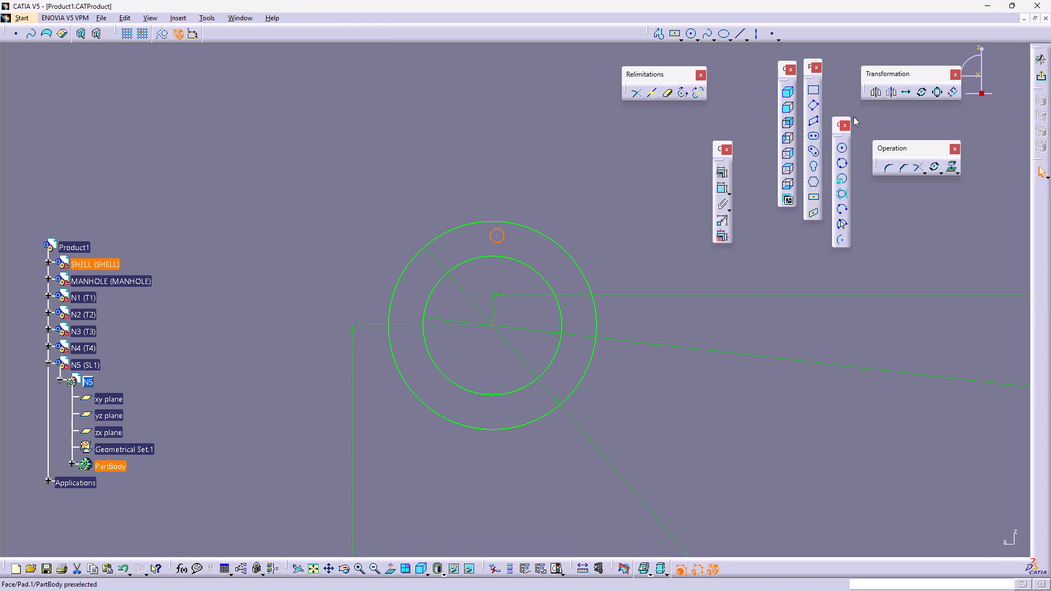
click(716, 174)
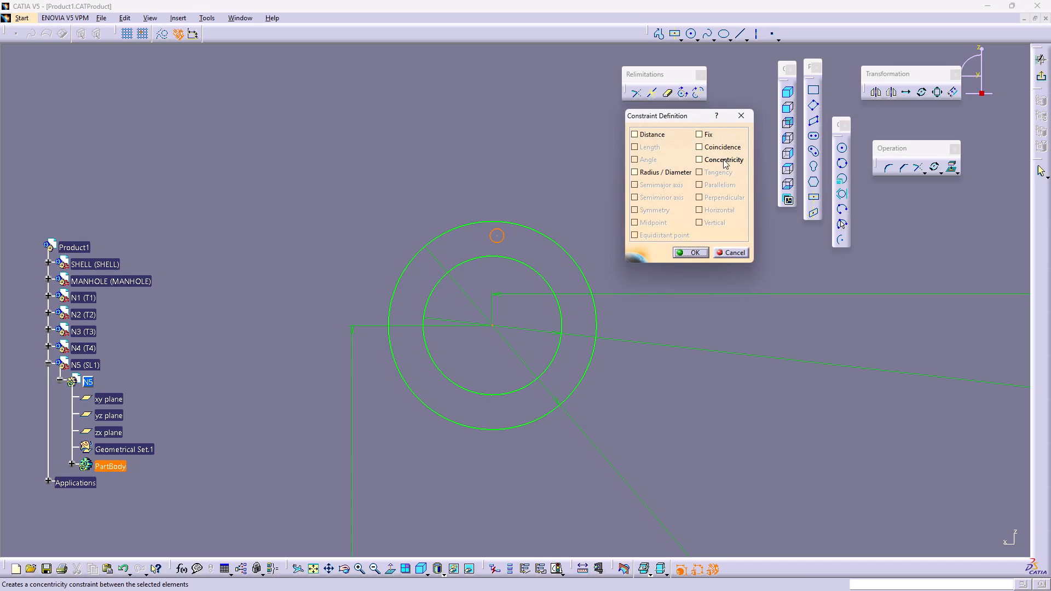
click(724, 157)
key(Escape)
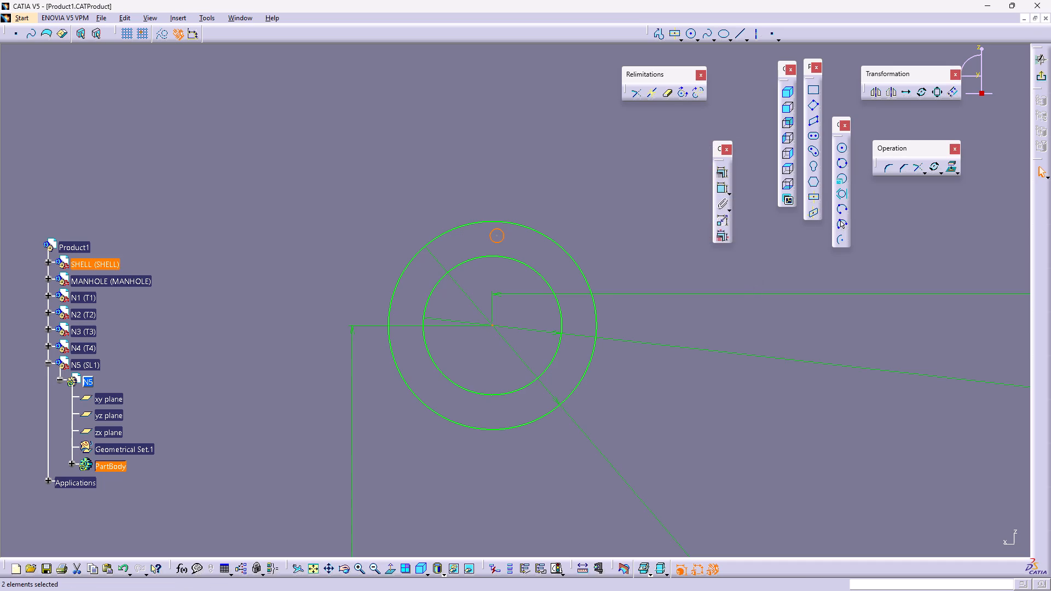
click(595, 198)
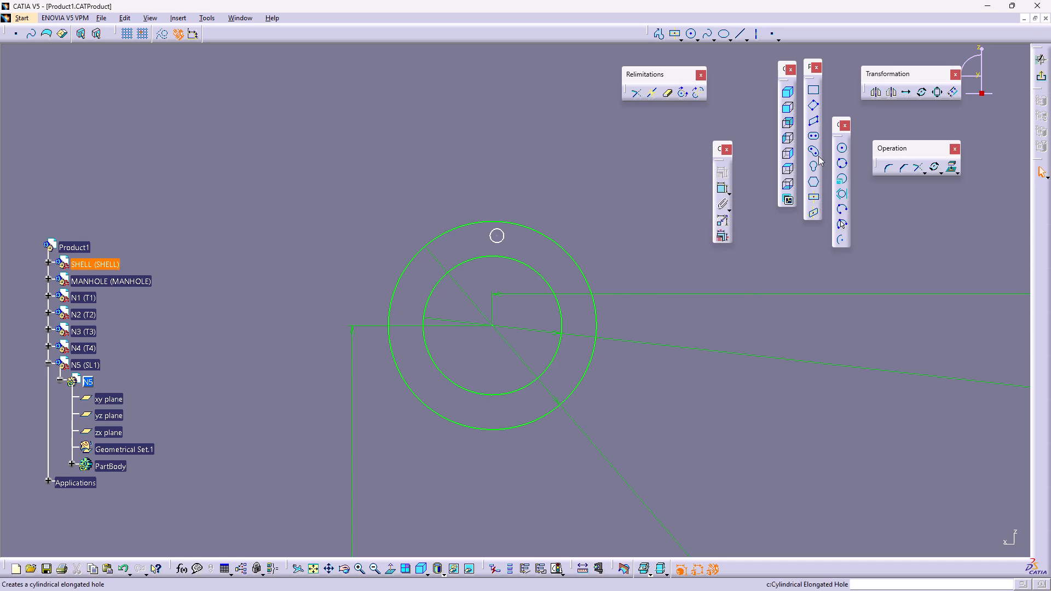
Constrain the distance between the small hole circle and the outer N5 circle to 25 mm.
click(721, 186)
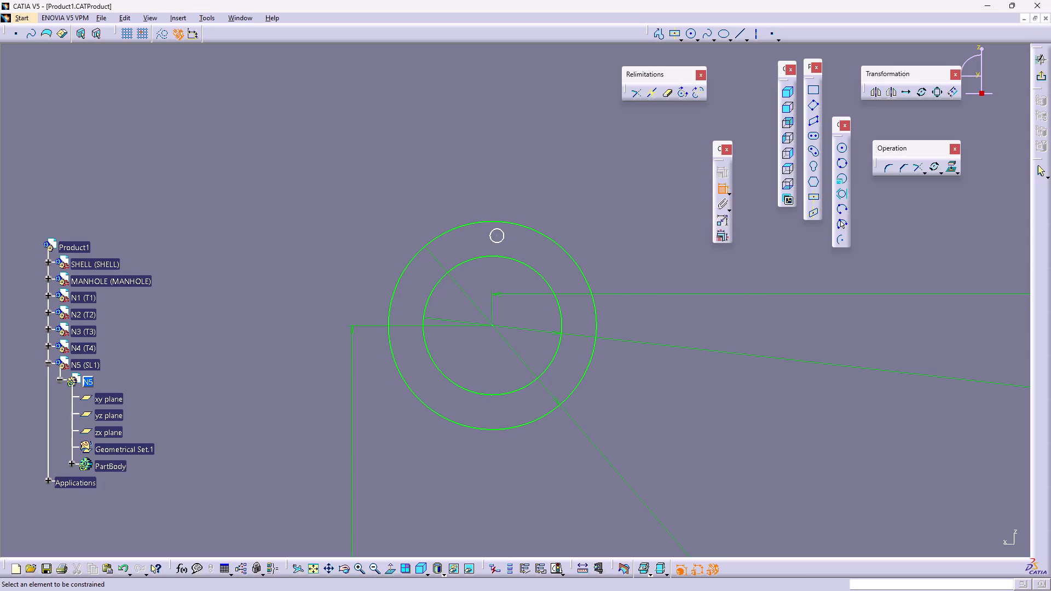
click(498, 237)
click(505, 222)
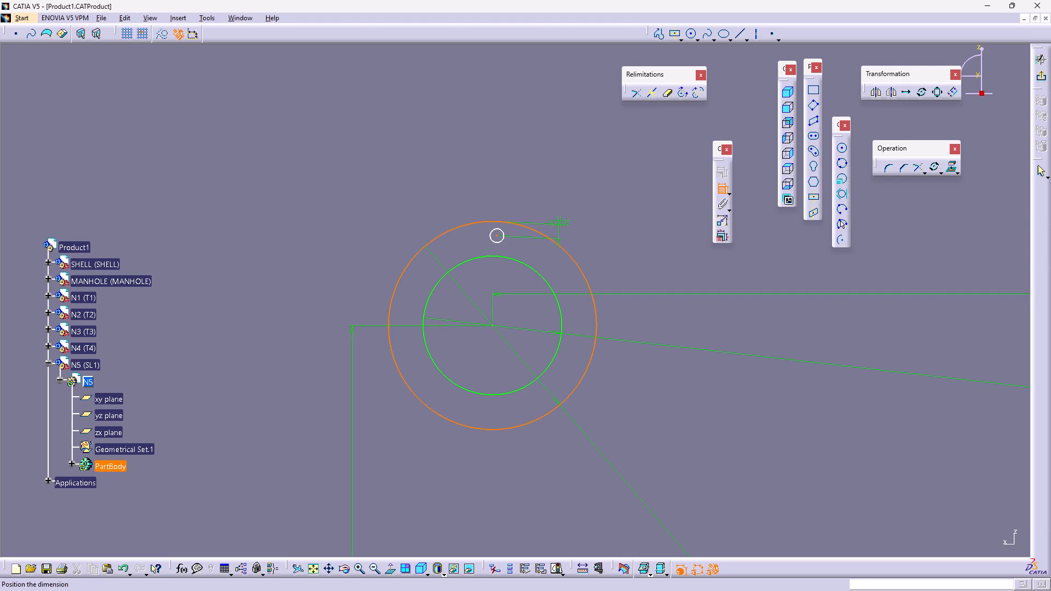
click(598, 198)
double_click(598, 197)
text(25)
key(Return)
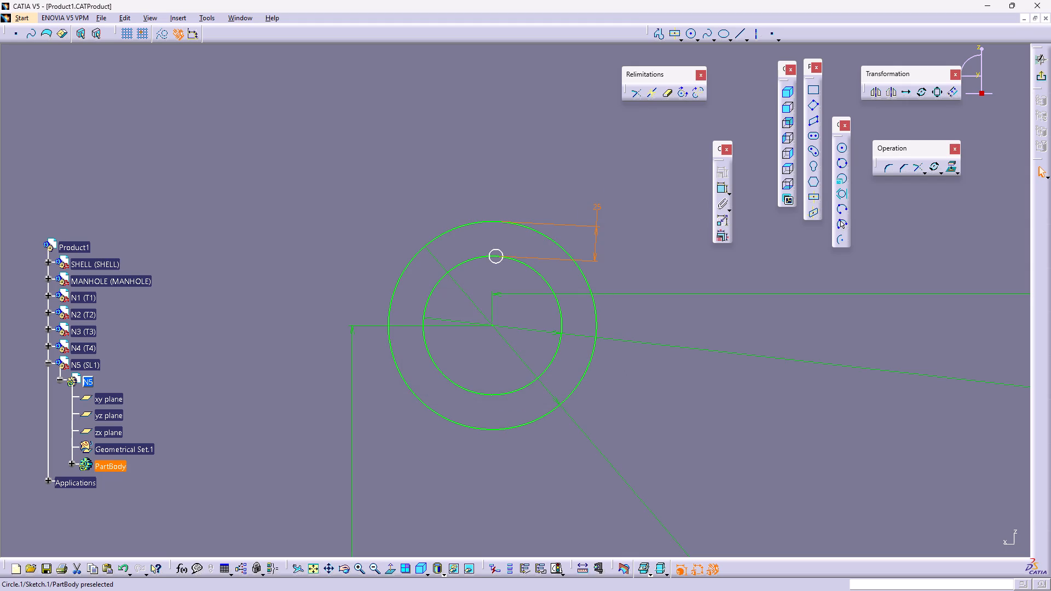
click(483, 206)
Examine the diameter dimensions of the outer and inner N5 circles and the placement of the small hole circle.
middle_drag(510, 277, 505, 272)
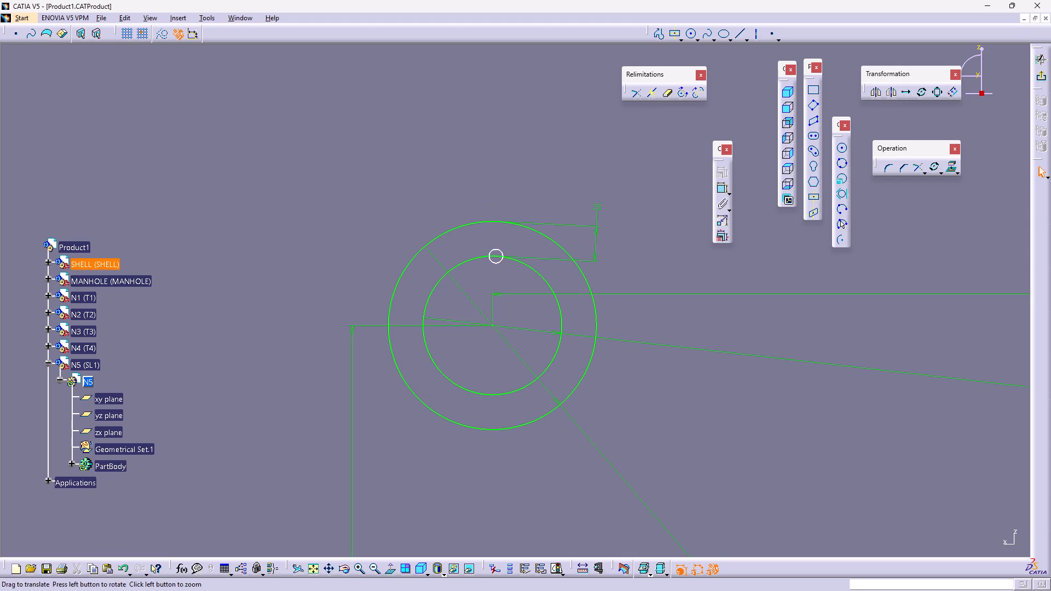
middle_drag(505, 272, 453, 261)
right_click(409, 204)
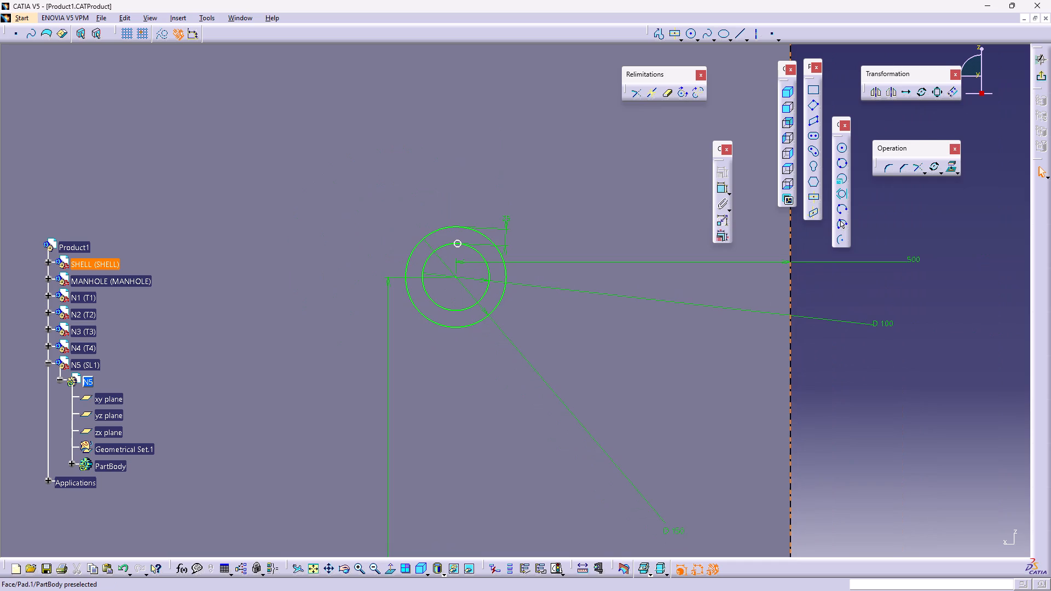
middle_drag(476, 275, 499, 213)
right_click(481, 191)
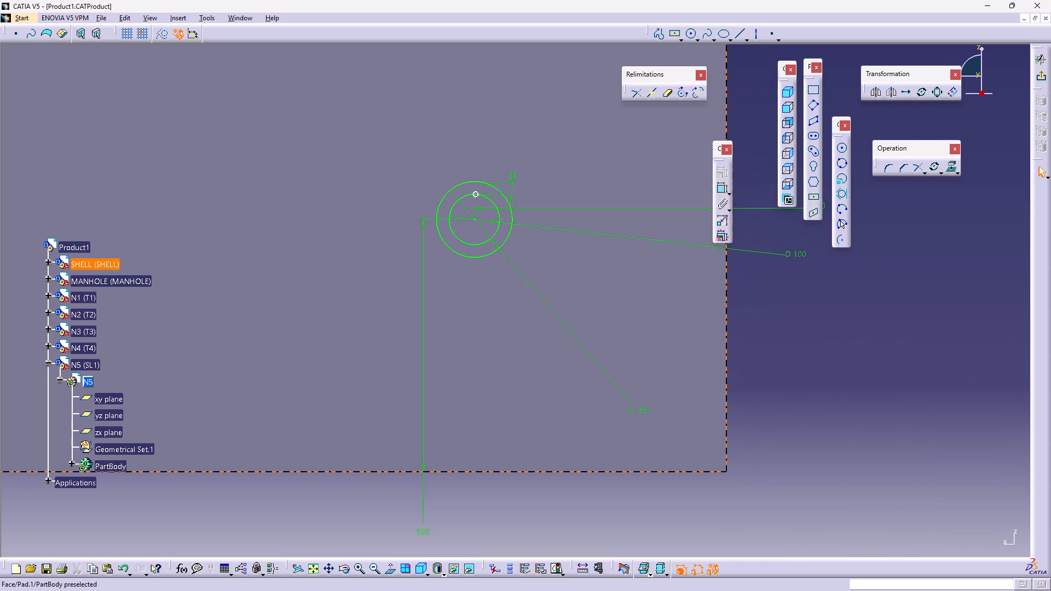
middle_drag(499, 213, 499, 192)
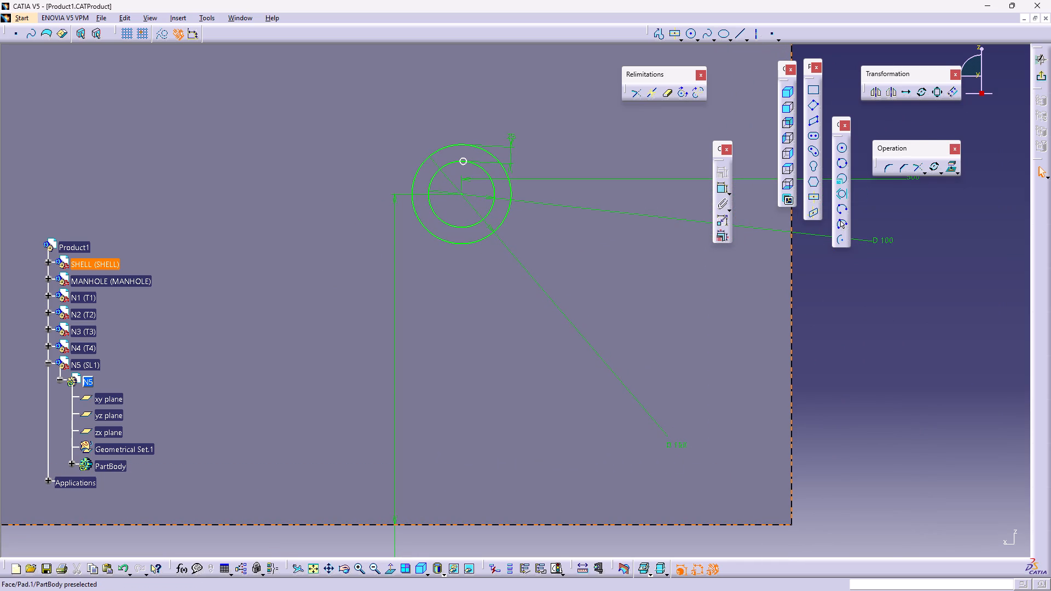
click(683, 444)
middle_drag(582, 309, 551, 414)
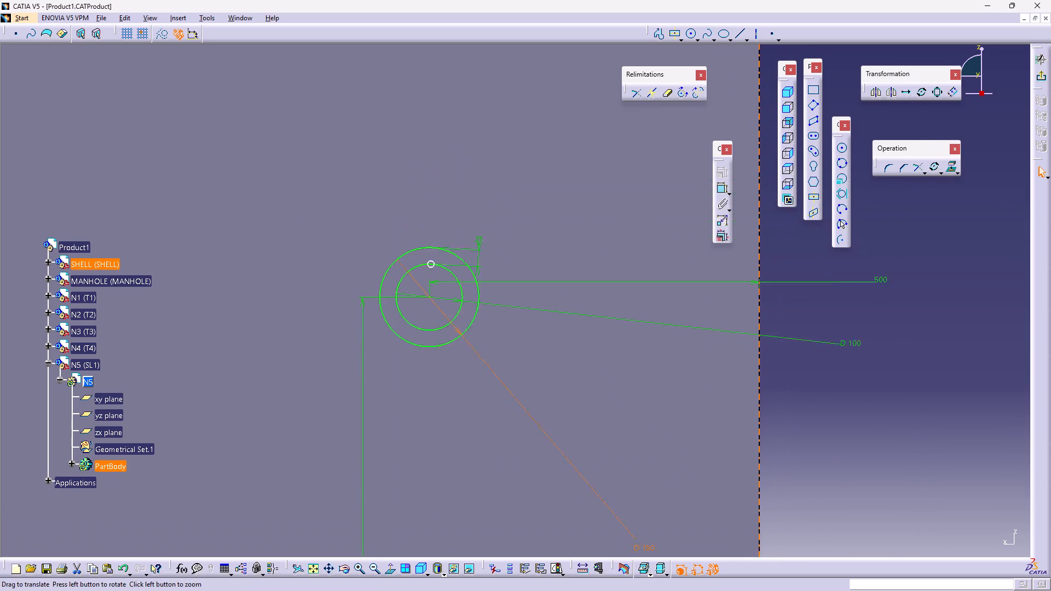
middle_drag(551, 414, 548, 445)
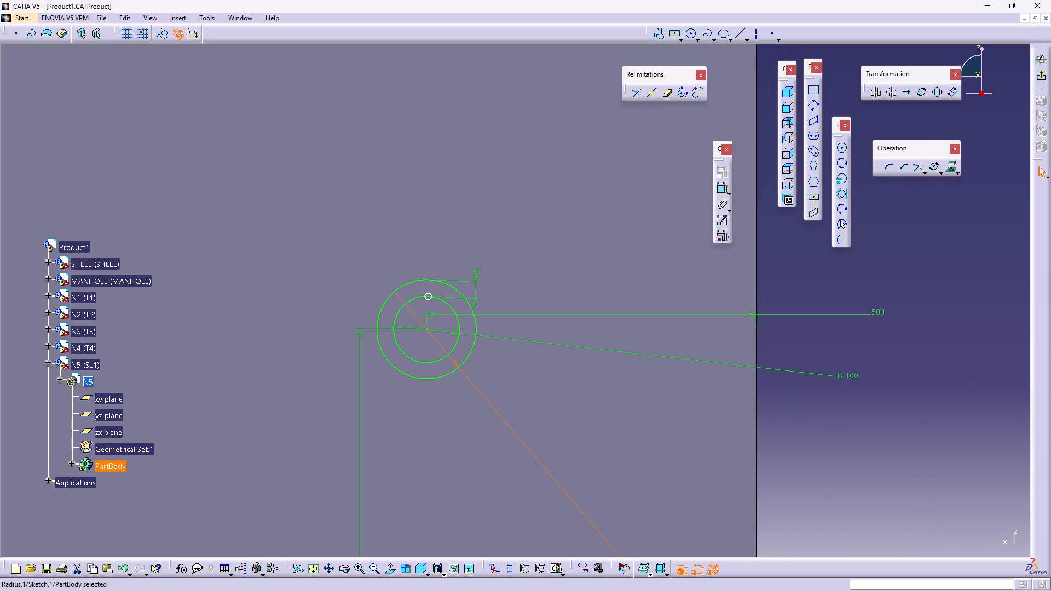
click(890, 358)
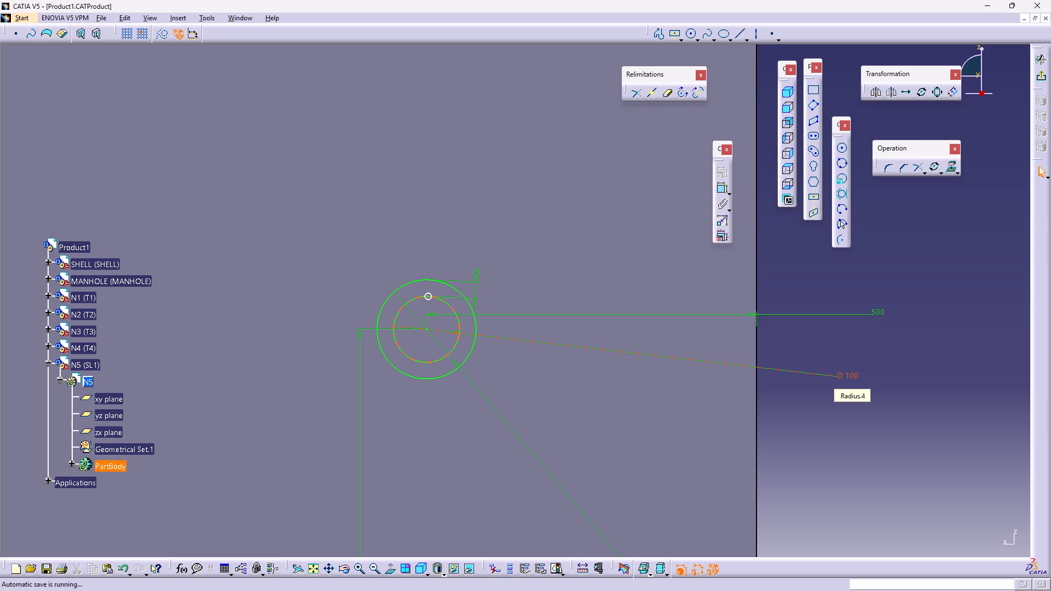
middle_drag(494, 328, 500, 284)
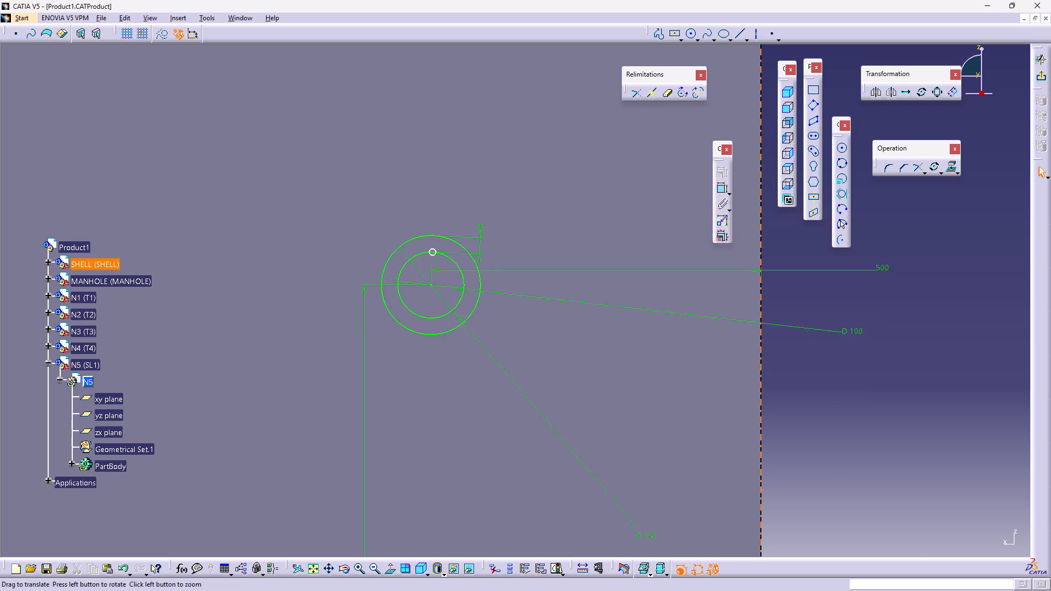
middle_drag(500, 284, 499, 229)
right_click(500, 284)
middle_drag(486, 222, 593, 313)
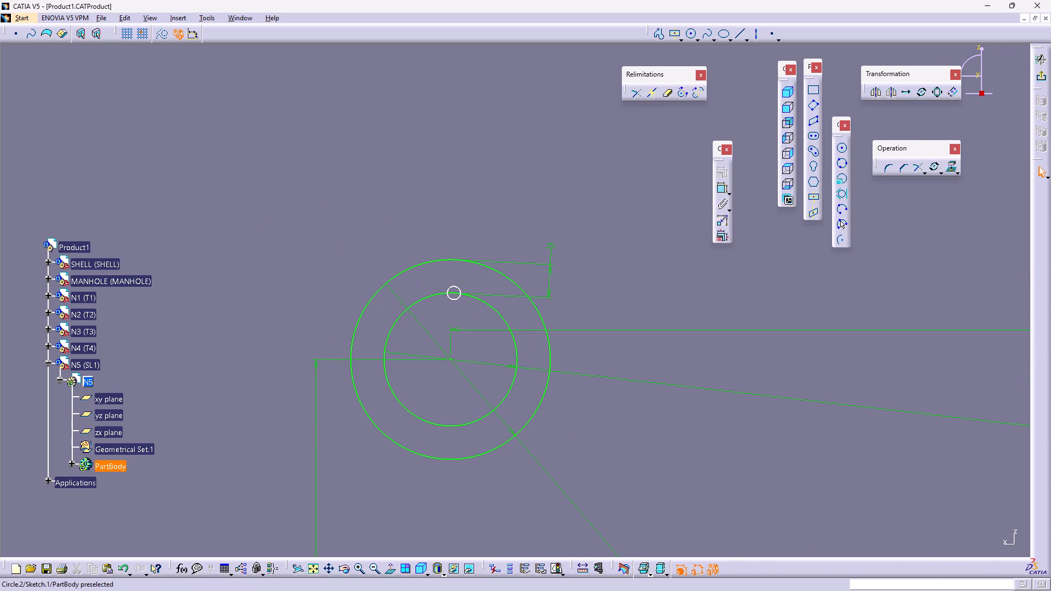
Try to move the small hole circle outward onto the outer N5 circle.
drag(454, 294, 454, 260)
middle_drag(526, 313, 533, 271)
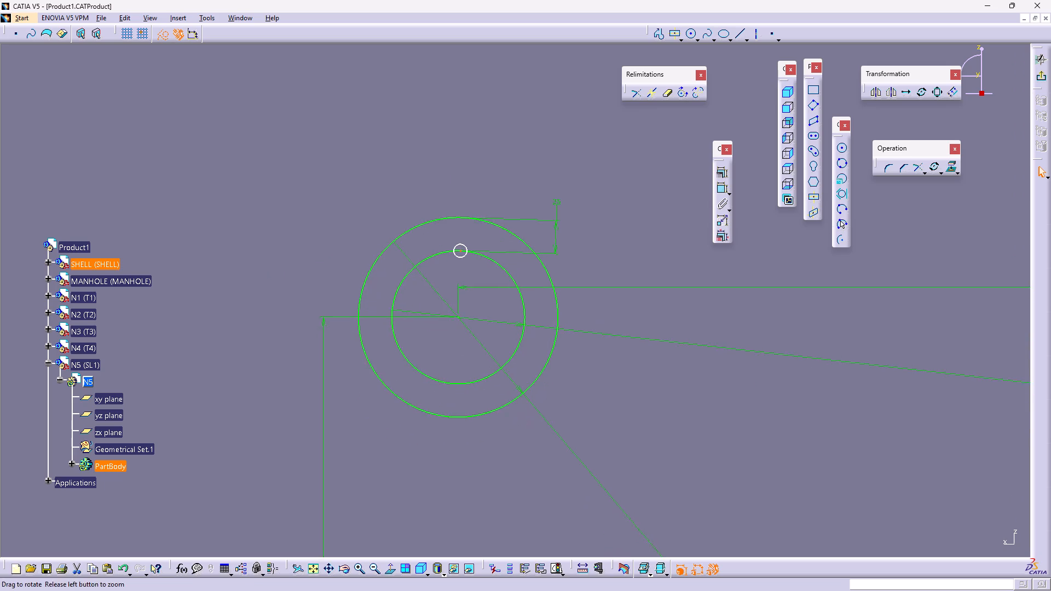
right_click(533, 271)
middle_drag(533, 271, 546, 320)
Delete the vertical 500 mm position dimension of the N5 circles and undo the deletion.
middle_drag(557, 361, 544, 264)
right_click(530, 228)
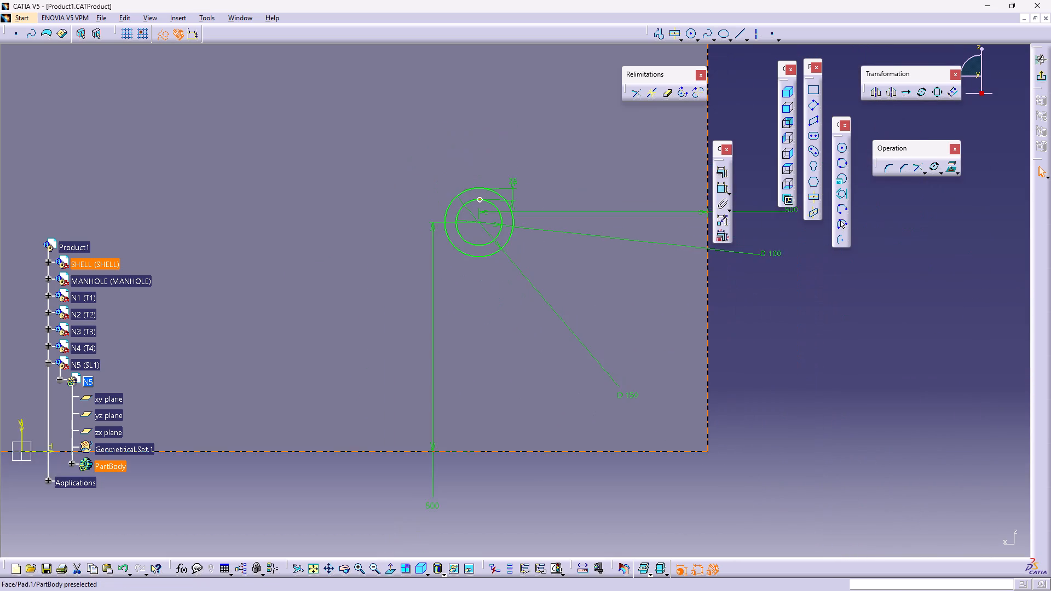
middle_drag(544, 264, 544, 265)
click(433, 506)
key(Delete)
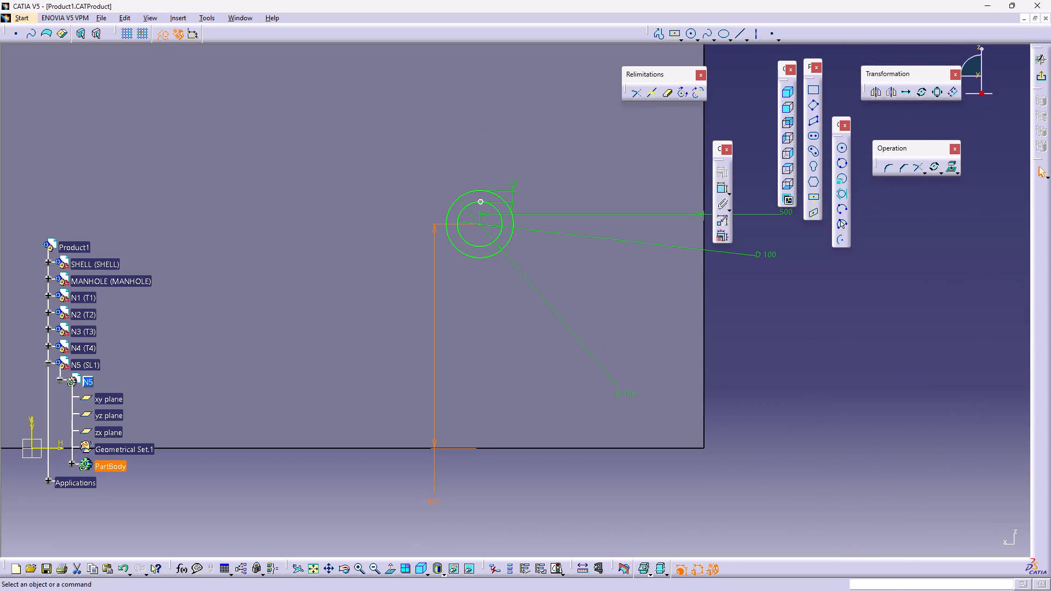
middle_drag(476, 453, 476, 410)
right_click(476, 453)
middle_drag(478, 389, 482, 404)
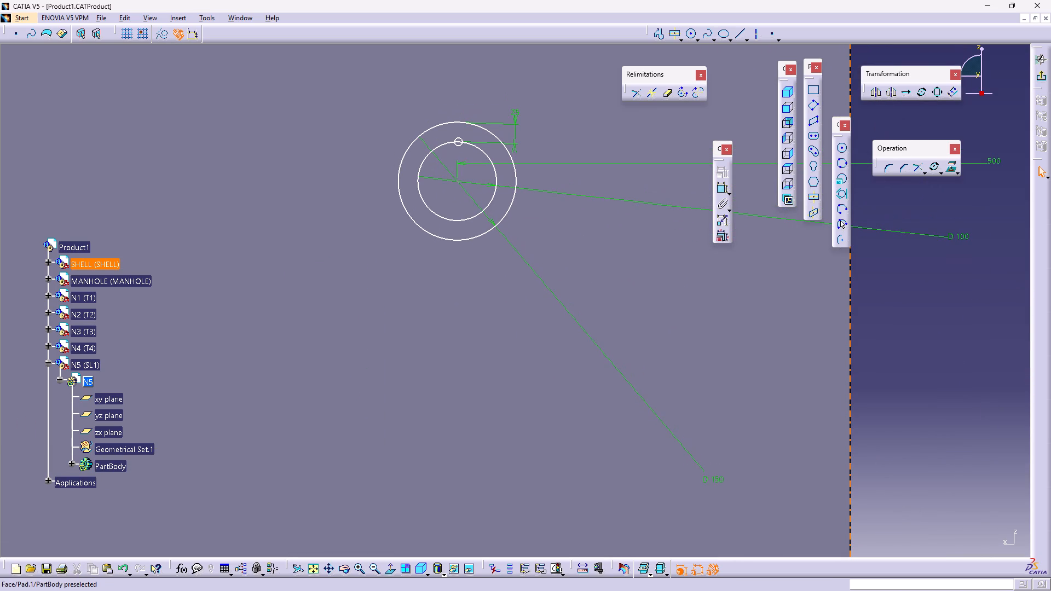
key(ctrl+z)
Move the outer circle's diameter dimension label to the centre of the N5 circles.
middle_drag(499, 428, 505, 412)
right_click(488, 376)
click(822, 414)
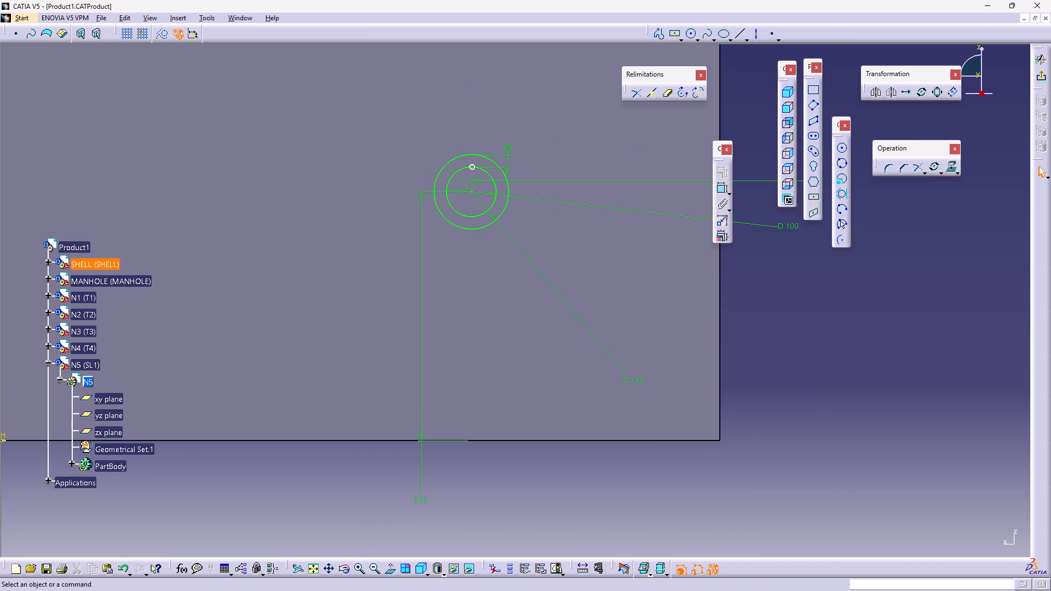
drag(640, 380, 472, 167)
middle_drag(562, 273, 614, 344)
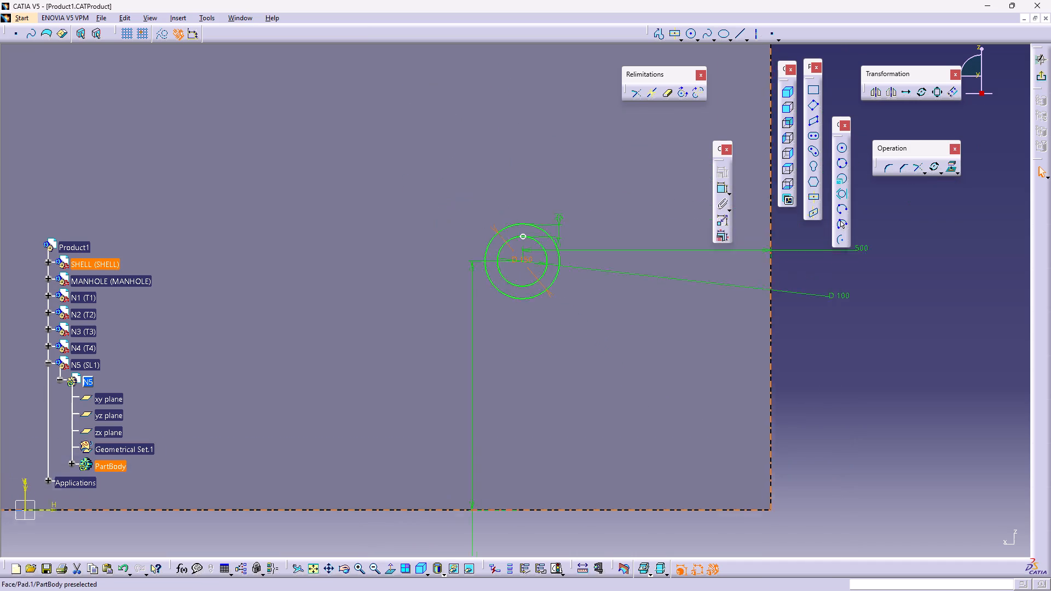
middle_drag(614, 344, 608, 288)
right_click(620, 356)
middle_drag(608, 291, 610, 379)
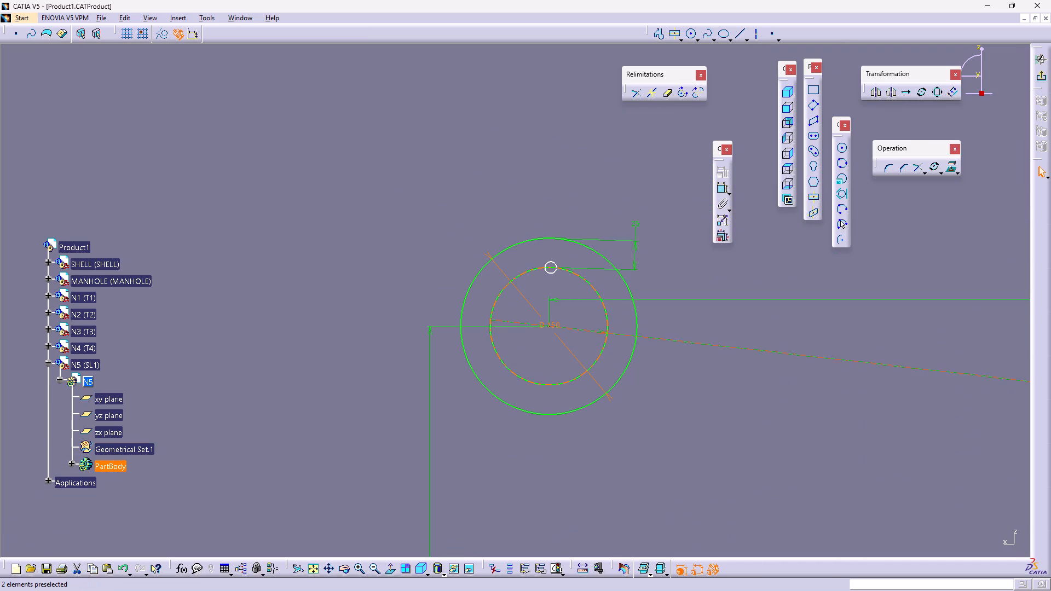
Set the outer N5 circle's diameter to 200 mm.
double_click(553, 323)
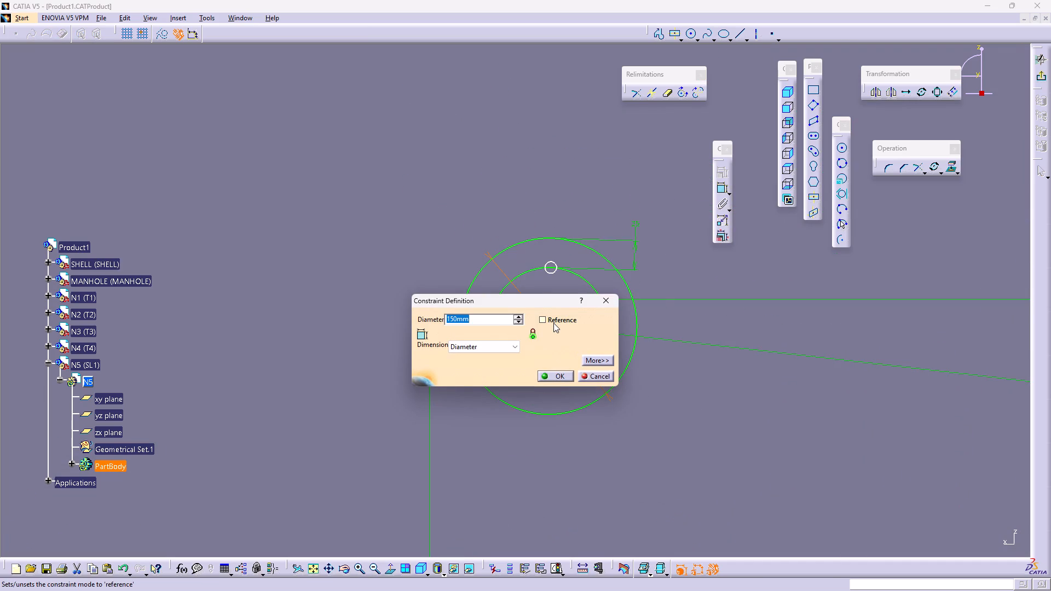
text(200)
key(Return)
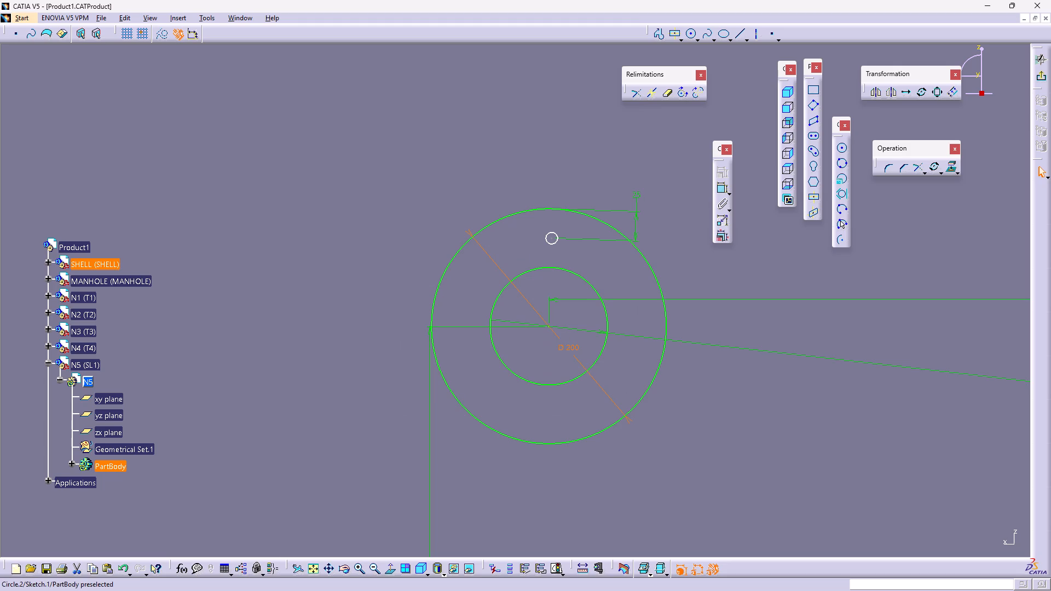
Dimension the small hole circle's diameter and set it to 25 mm.
click(722, 189)
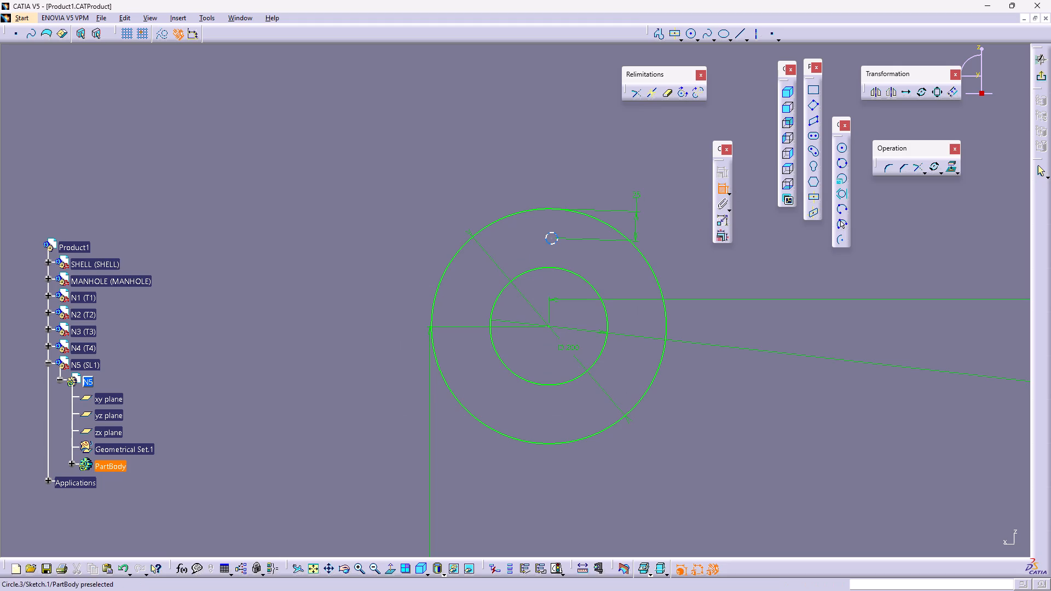
click(556, 242)
middle_drag(685, 307, 709, 383)
right_click(685, 307)
click(824, 240)
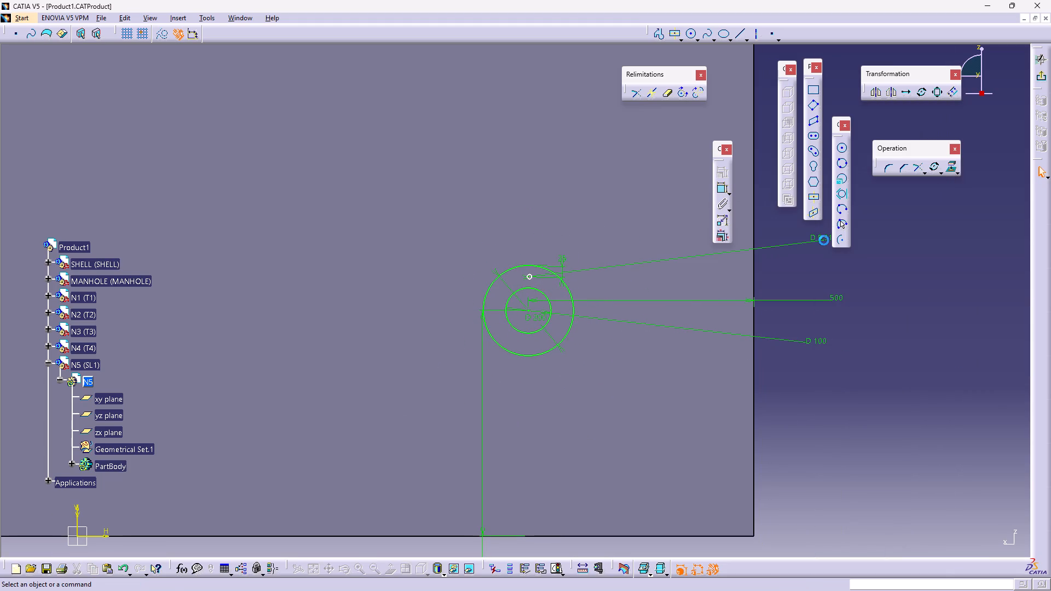
click(824, 240)
double_click(824, 240)
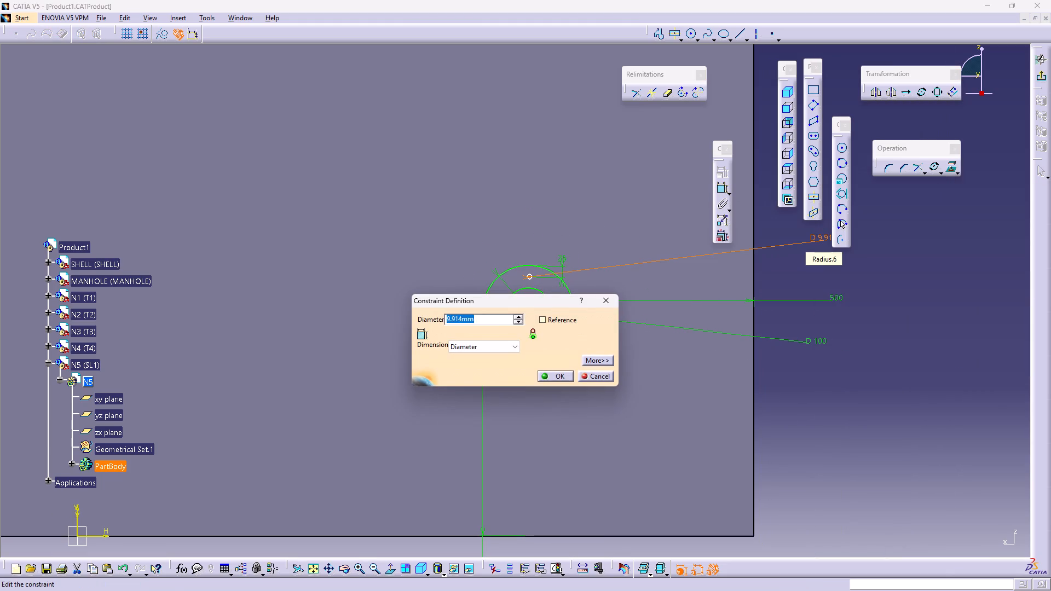
text(25)
key(Return)
middle_click(824, 240)
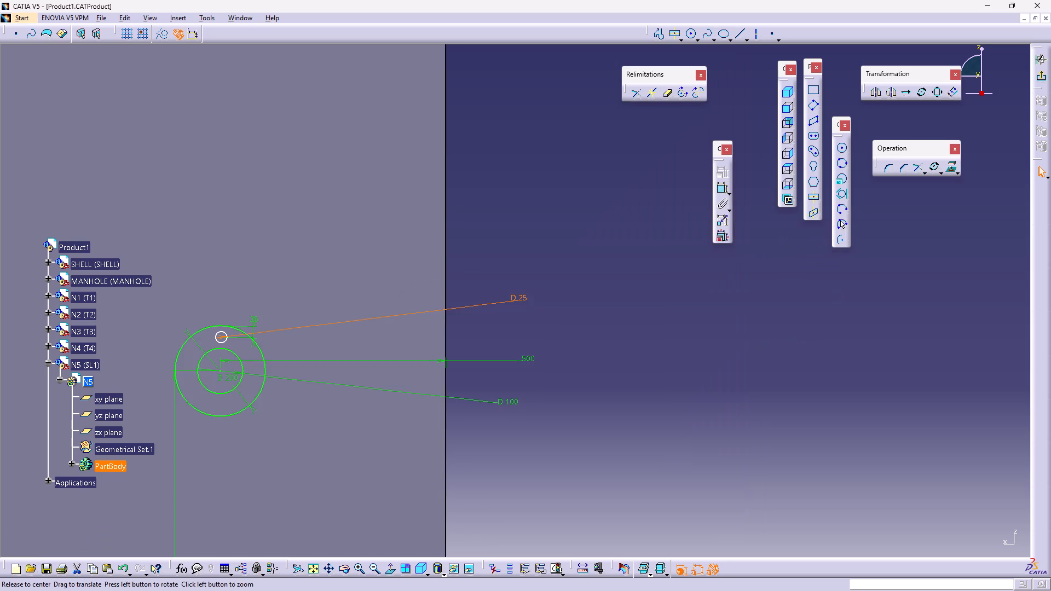
middle_drag(607, 354, 870, 242)
right_click(873, 340)
middle_drag(469, 439, 540, 314)
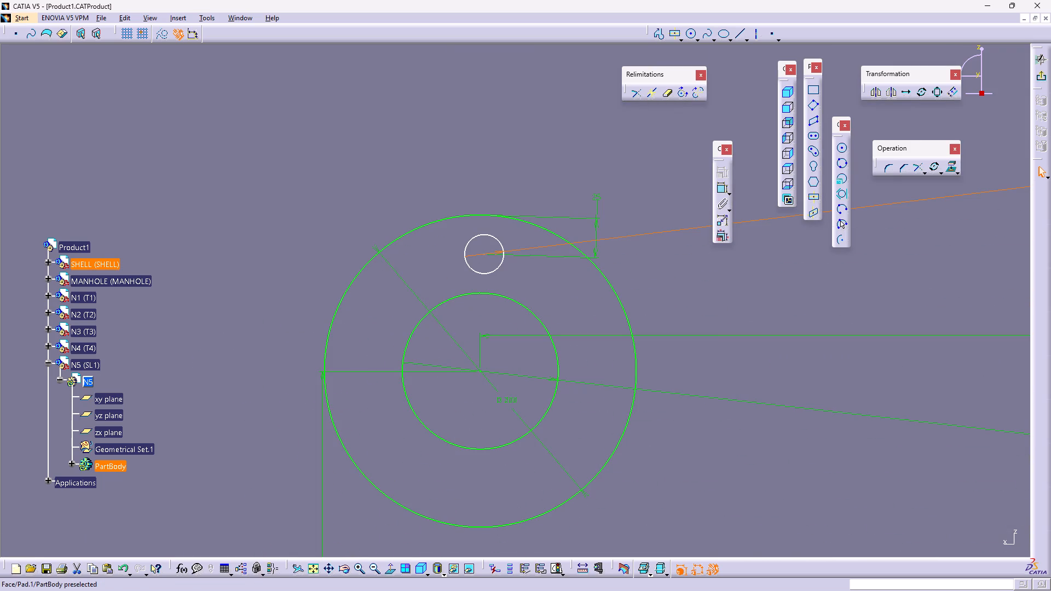
key(Escape)
key(Escape)
key(Escape)
key(Escape)
Shift the hole's 25 mm offset dimension slightly and align the small hole circle vertically above the N5 circles' centre.
drag(597, 235, 594, 217)
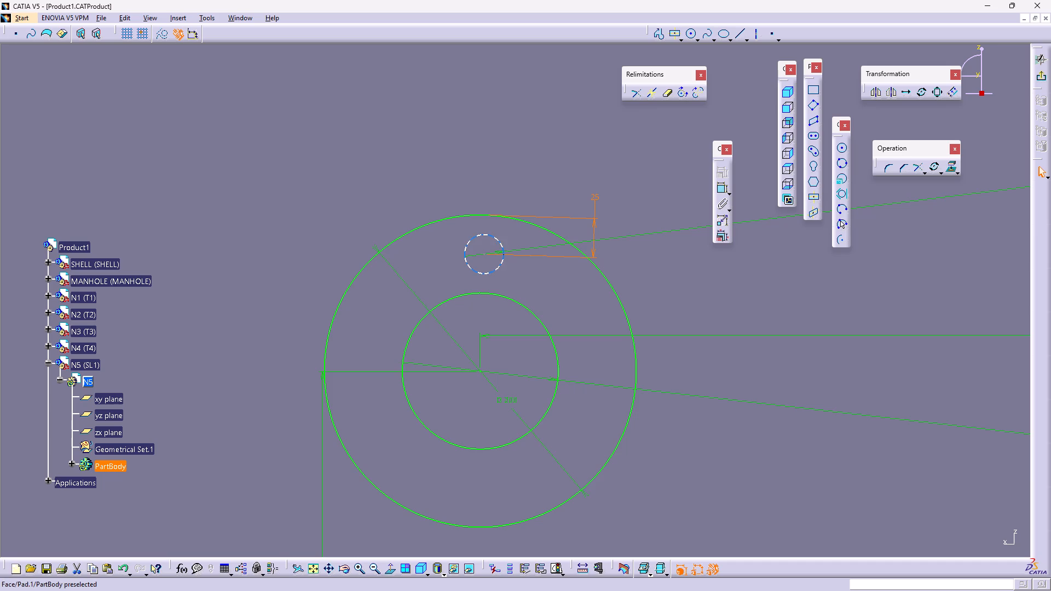
click(473, 271)
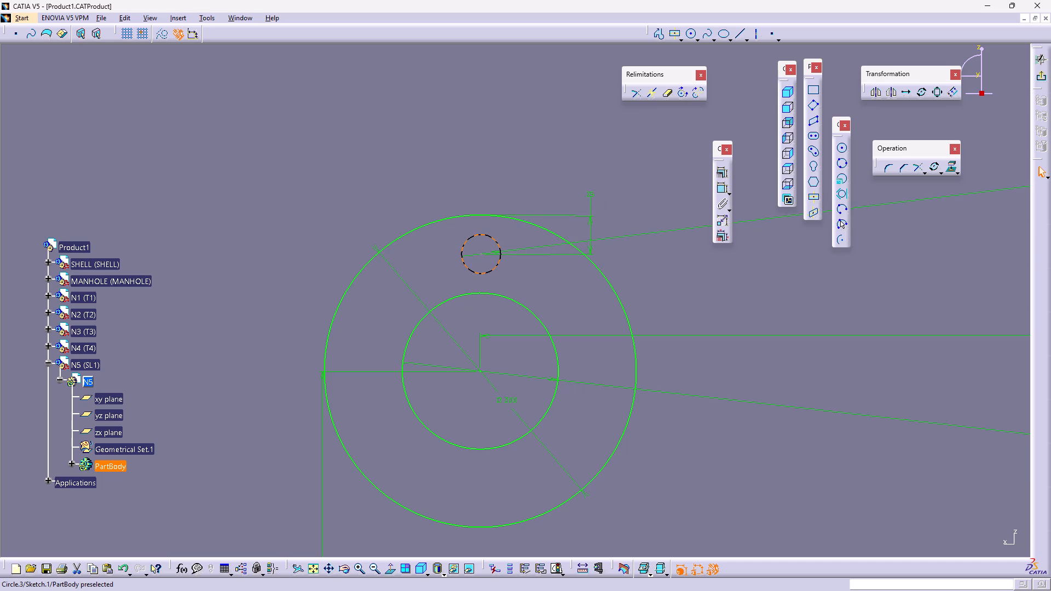
Rotate the small hole circle about the N5 centre with 3 duplicate instances, forming four evenly spaced bolt holes.
middle_drag(534, 344, 555, 344)
right_click(545, 316)
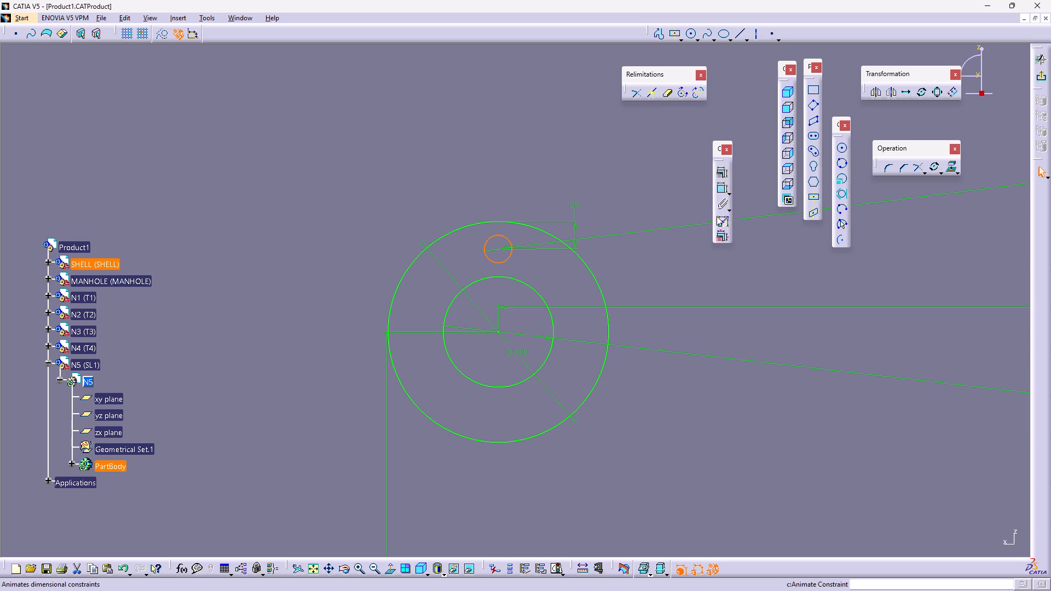
click(934, 168)
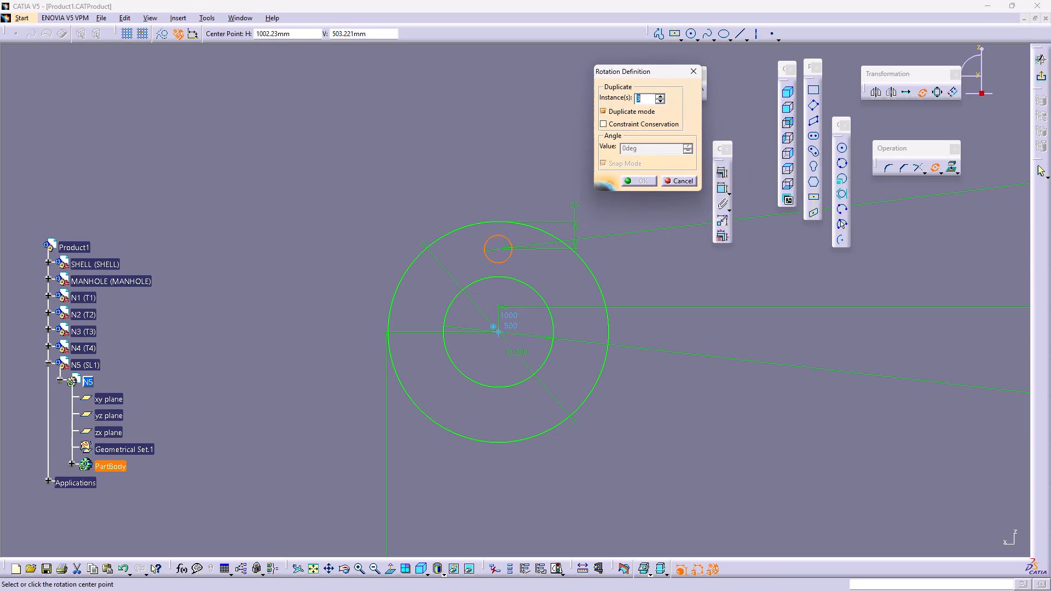
click(498, 333)
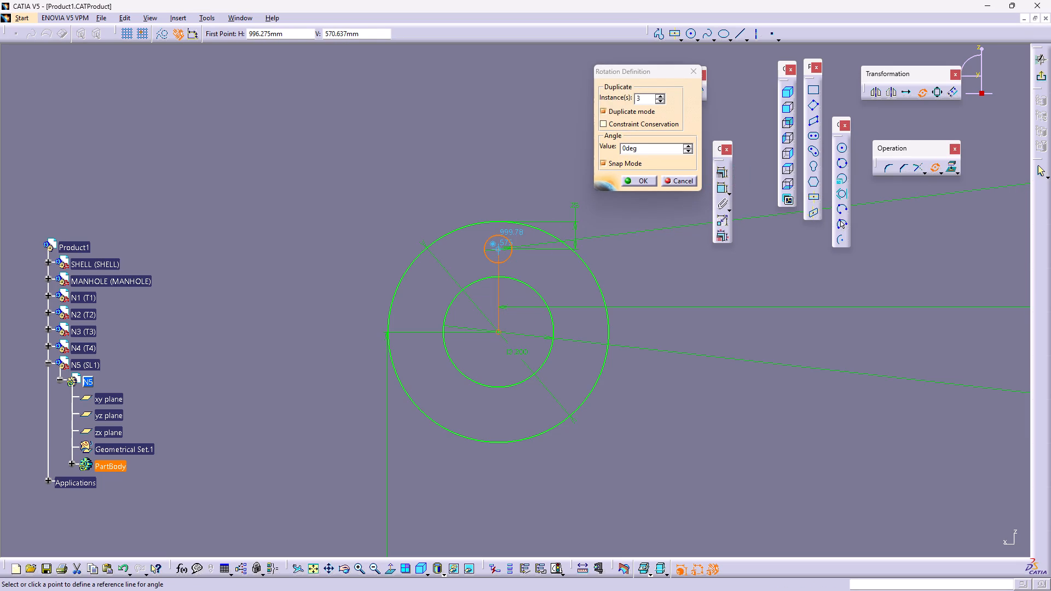
click(498, 251)
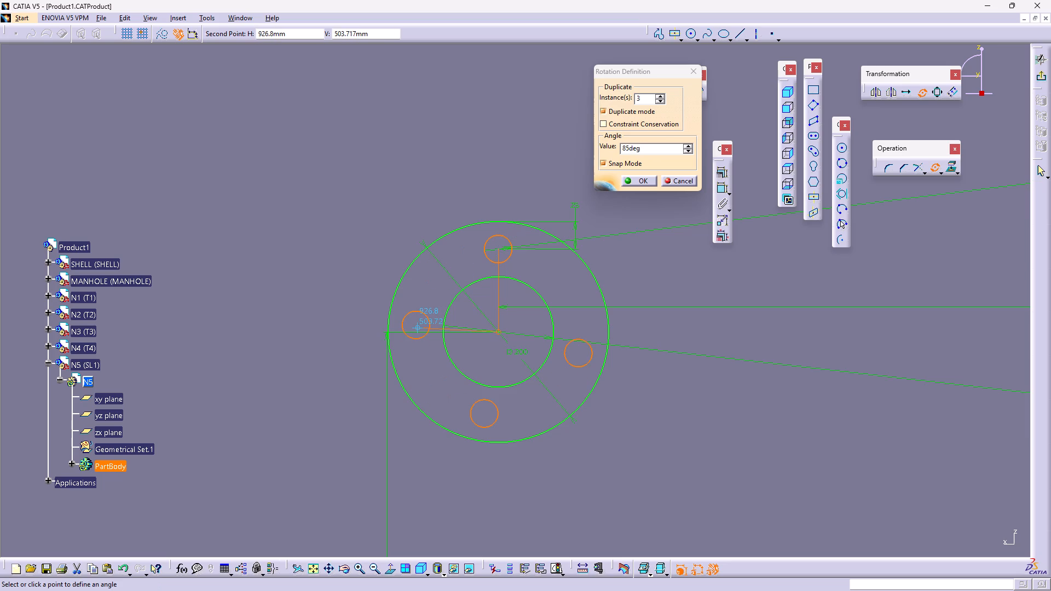
click(417, 333)
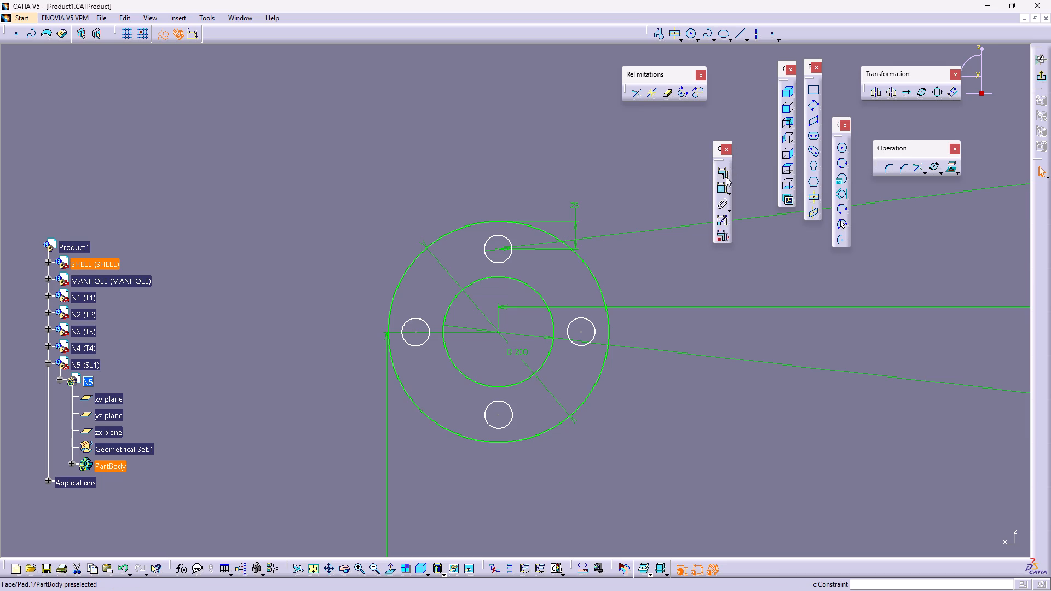
Draw a concentric circle inside the 100 mm N5 circle, about 22 mm in from it.
click(839, 154)
click(496, 335)
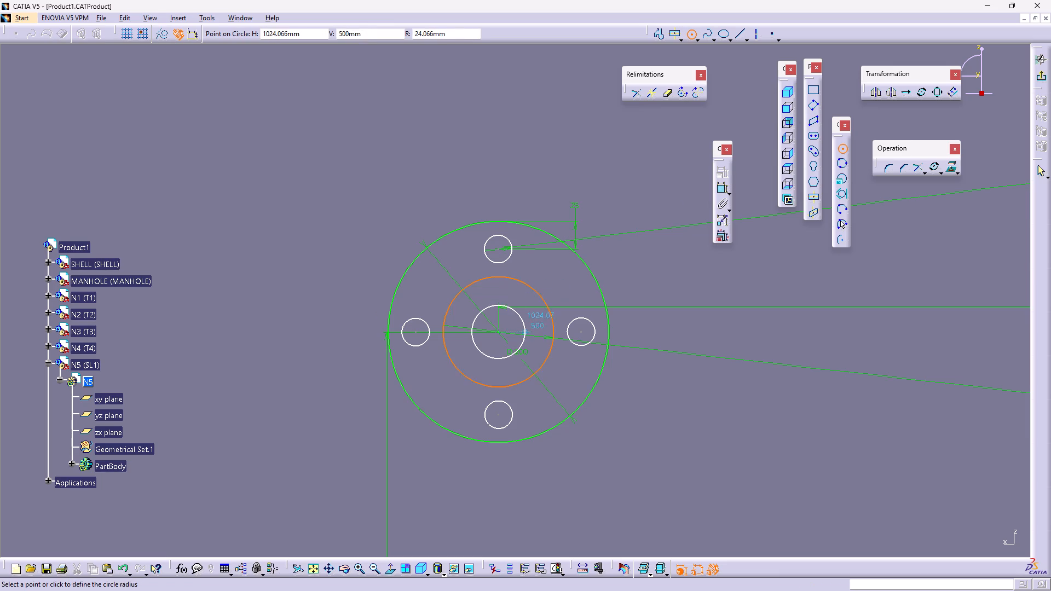
click(527, 320)
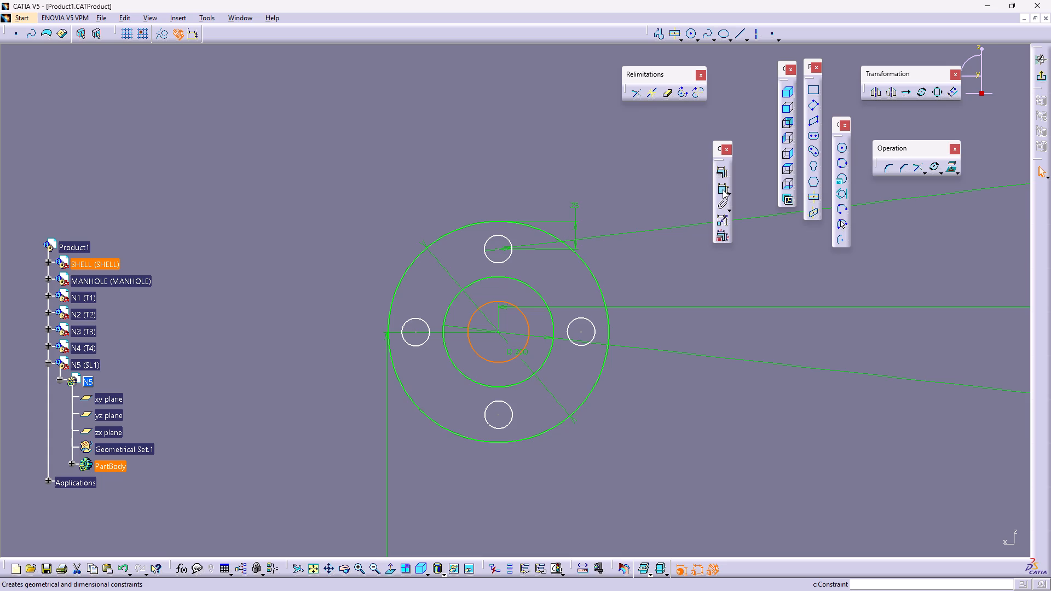
Dimension the gap between the new inner circle and the 100 mm circle, set it to 15 mm, and exit the sketch.
click(723, 189)
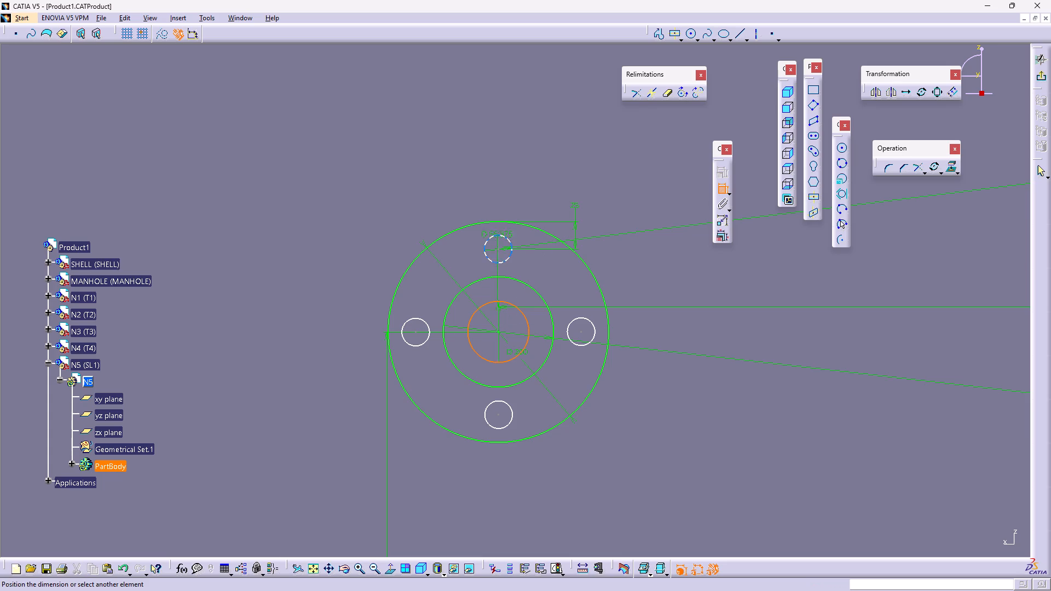
click(503, 277)
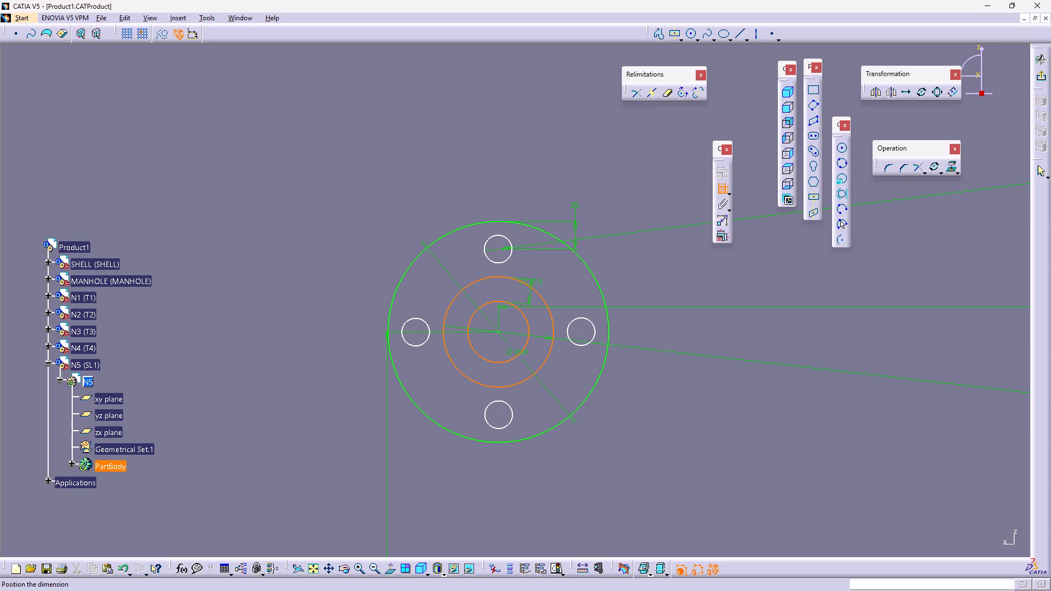
click(546, 269)
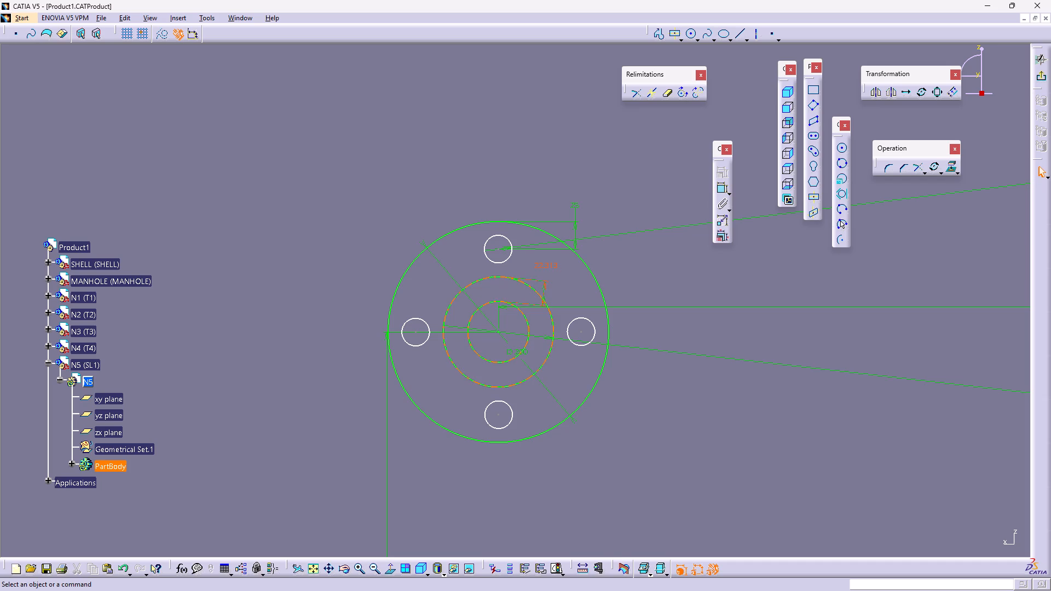
double_click(546, 266)
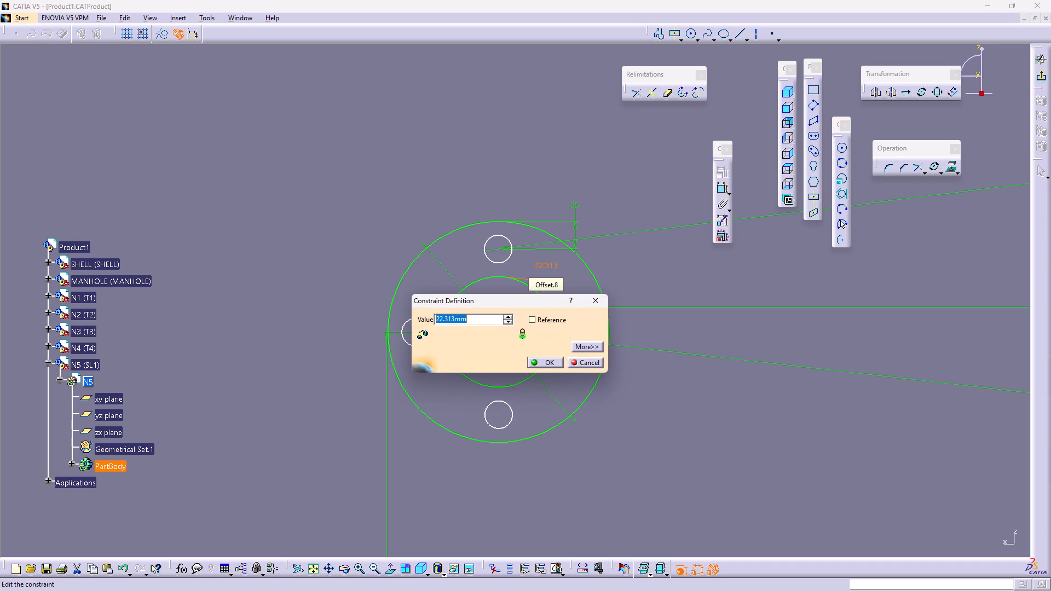
text(15)
key(Return)
middle_drag(490, 348, 524, 276)
right_click(524, 276)
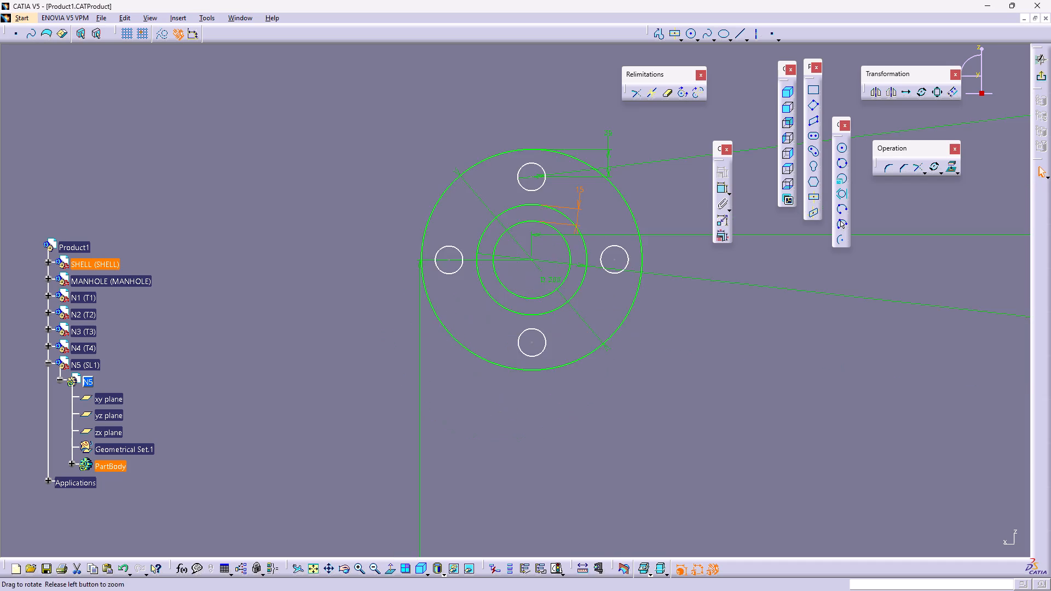
middle_drag(524, 276, 533, 353)
click(1042, 79)
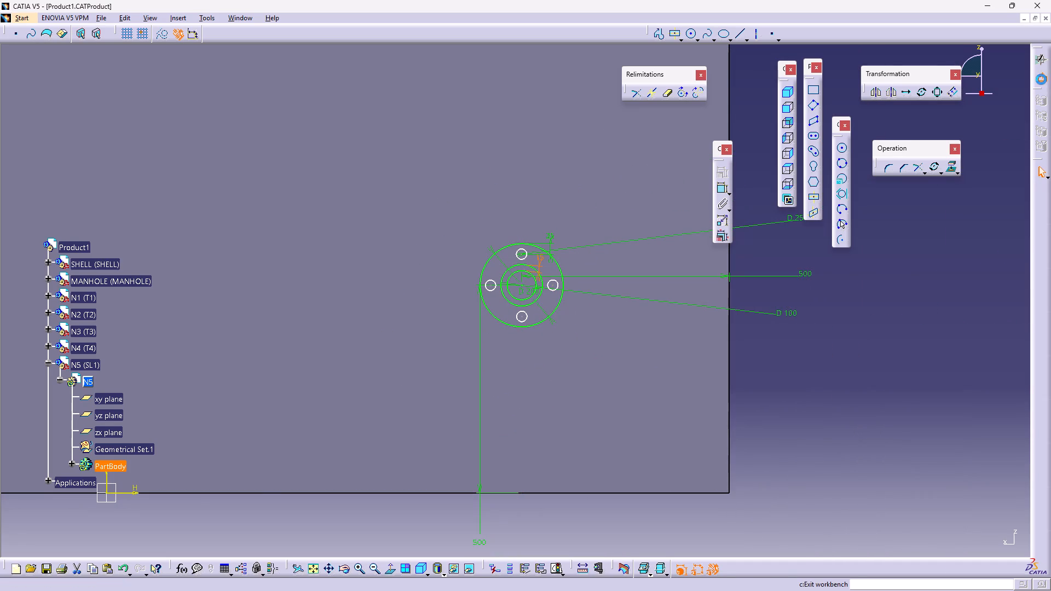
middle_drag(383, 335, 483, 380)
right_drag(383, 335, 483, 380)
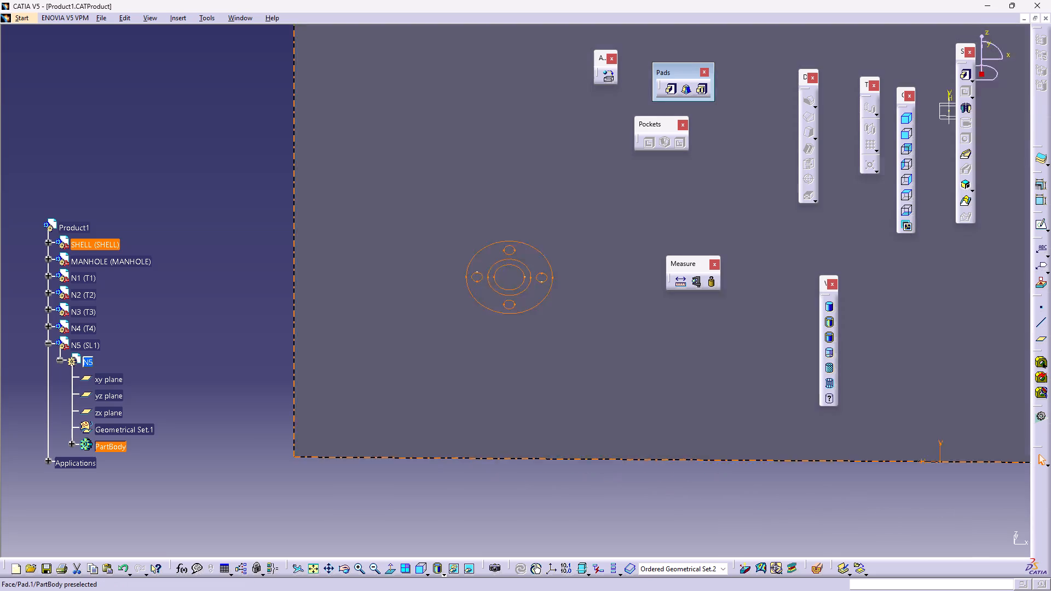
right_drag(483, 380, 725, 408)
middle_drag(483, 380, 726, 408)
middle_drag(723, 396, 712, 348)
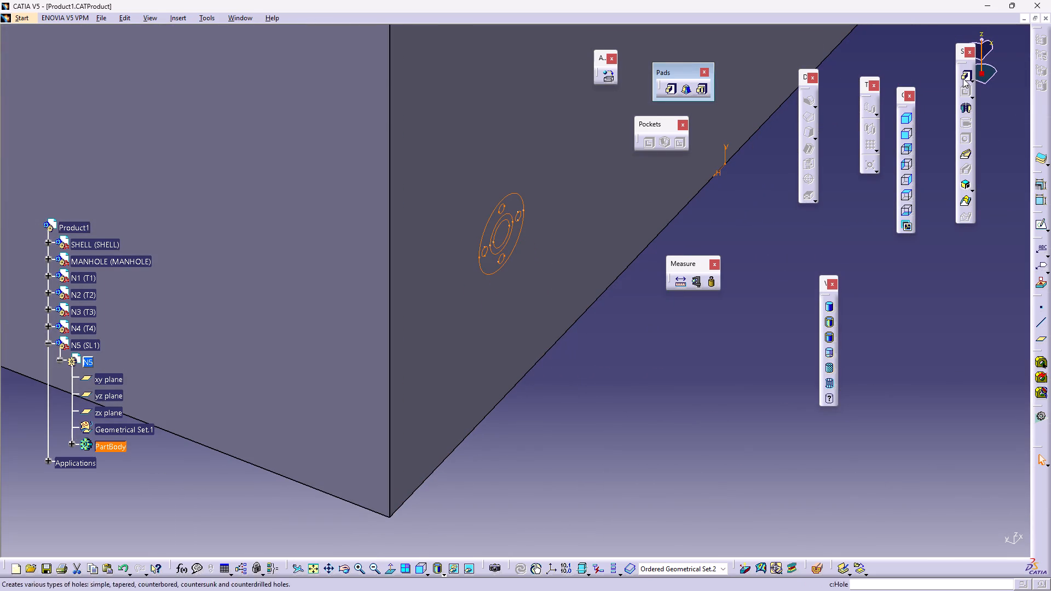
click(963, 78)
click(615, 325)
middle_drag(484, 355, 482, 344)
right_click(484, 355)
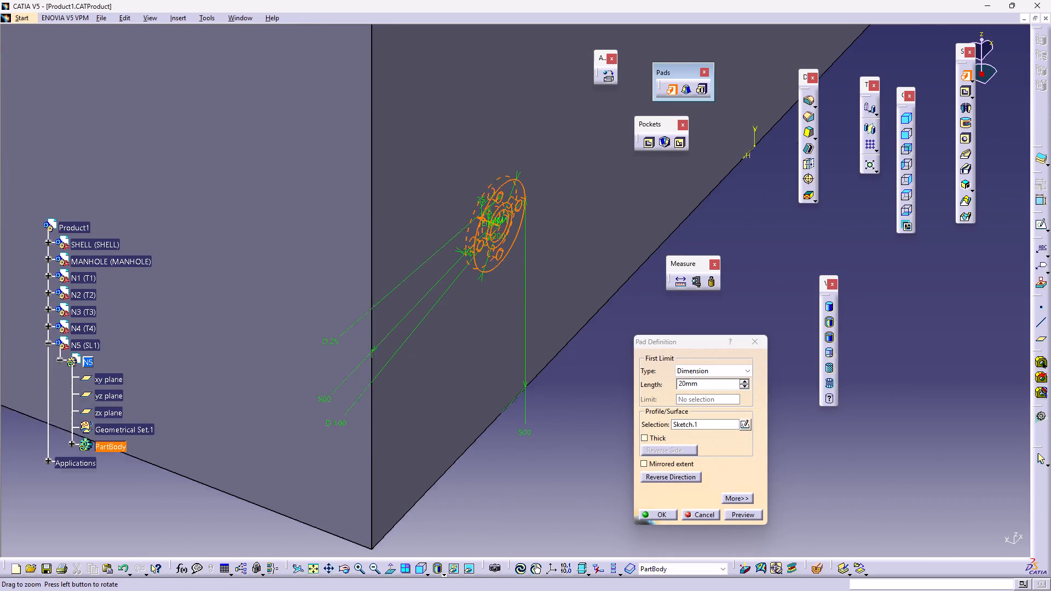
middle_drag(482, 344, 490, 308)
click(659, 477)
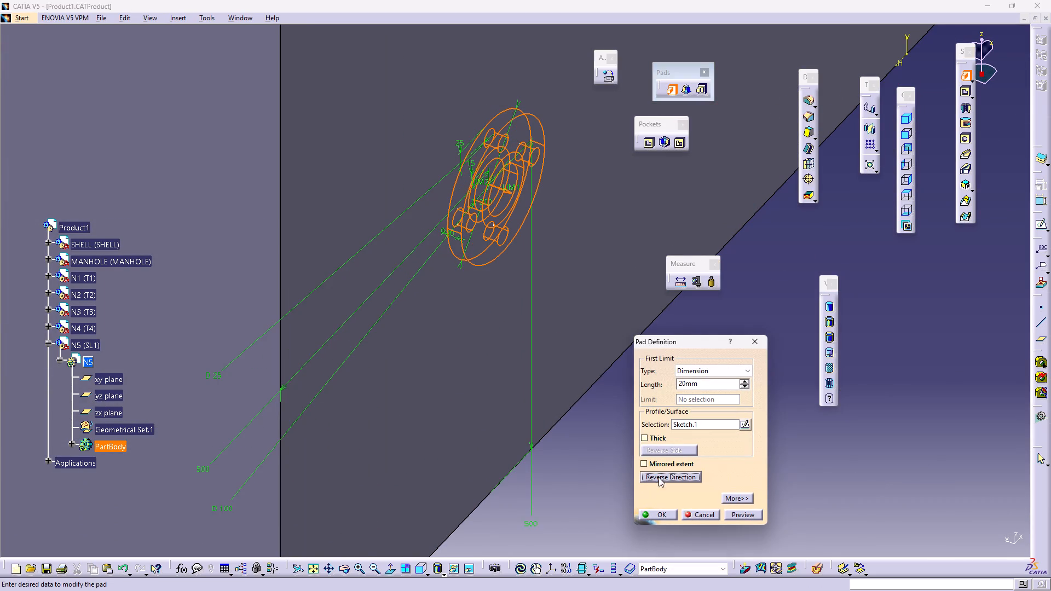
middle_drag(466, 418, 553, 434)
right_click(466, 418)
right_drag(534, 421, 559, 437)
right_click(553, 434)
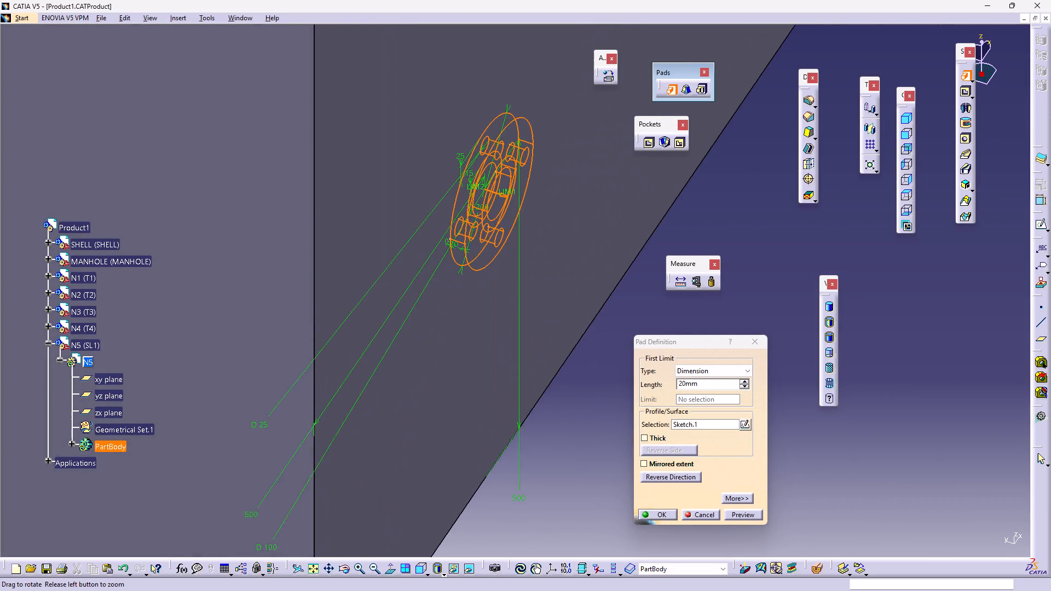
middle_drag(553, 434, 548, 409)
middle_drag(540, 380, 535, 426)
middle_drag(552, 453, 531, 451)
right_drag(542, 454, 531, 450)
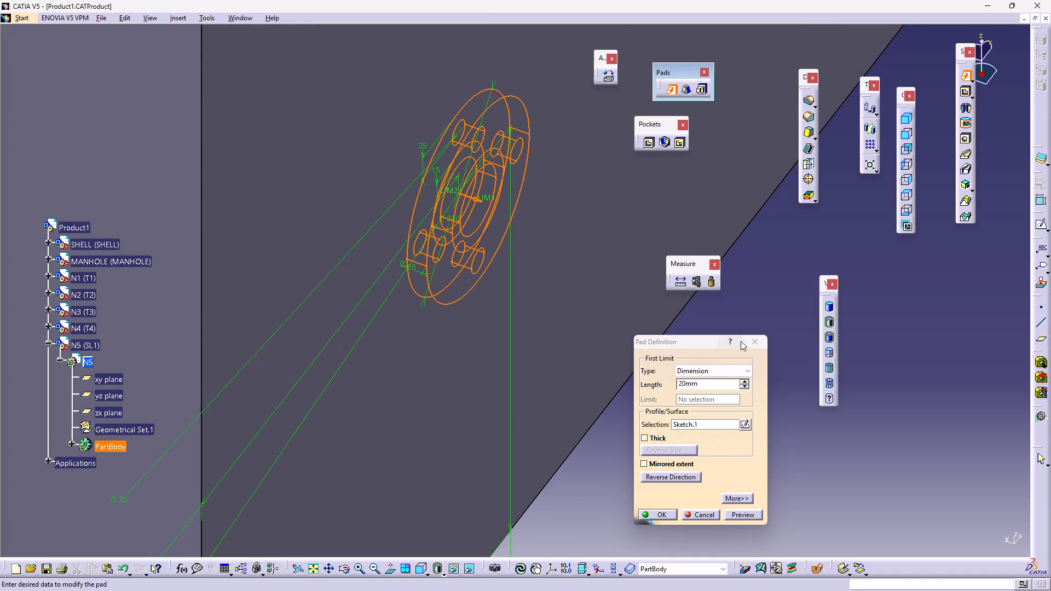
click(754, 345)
Switch from the Pad to a Multi-Pad of the N5 flange sketch, accepting placement in the PartBody.
click(701, 88)
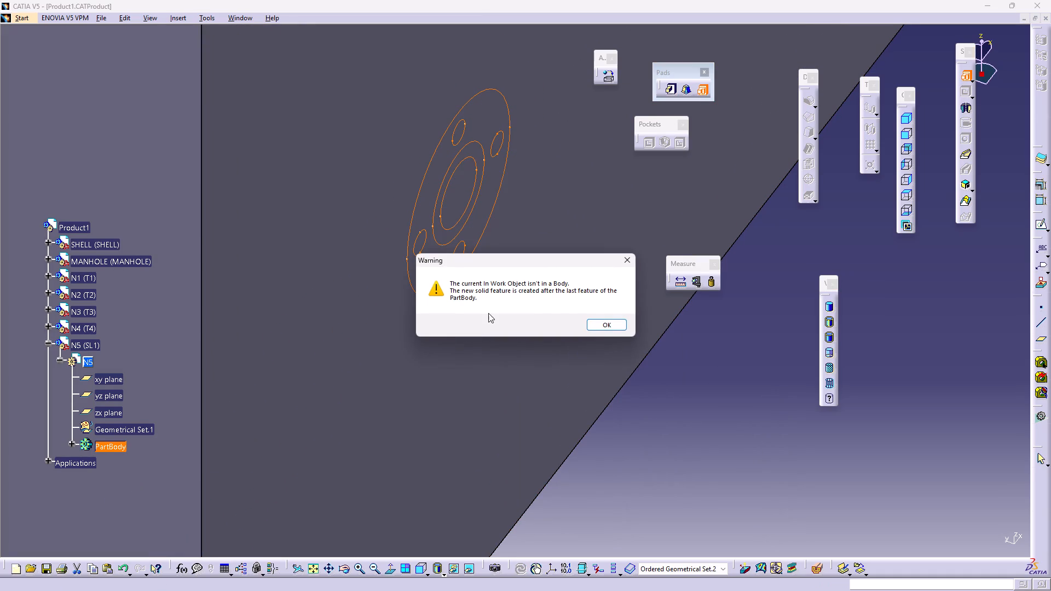
click(602, 331)
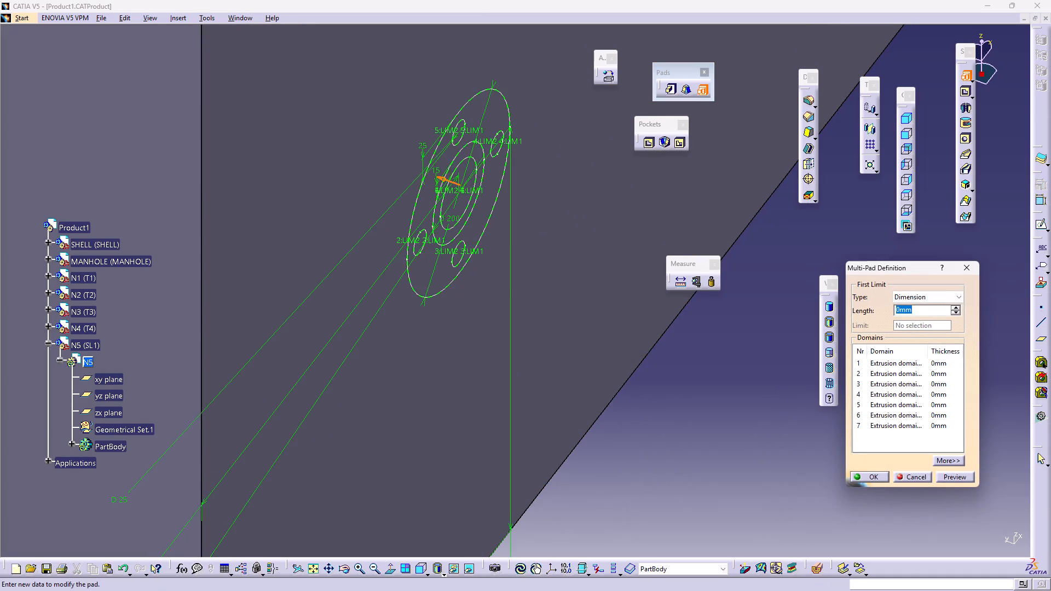
middle_drag(453, 301, 397, 299)
right_drag(448, 302, 380, 311)
right_click(380, 310)
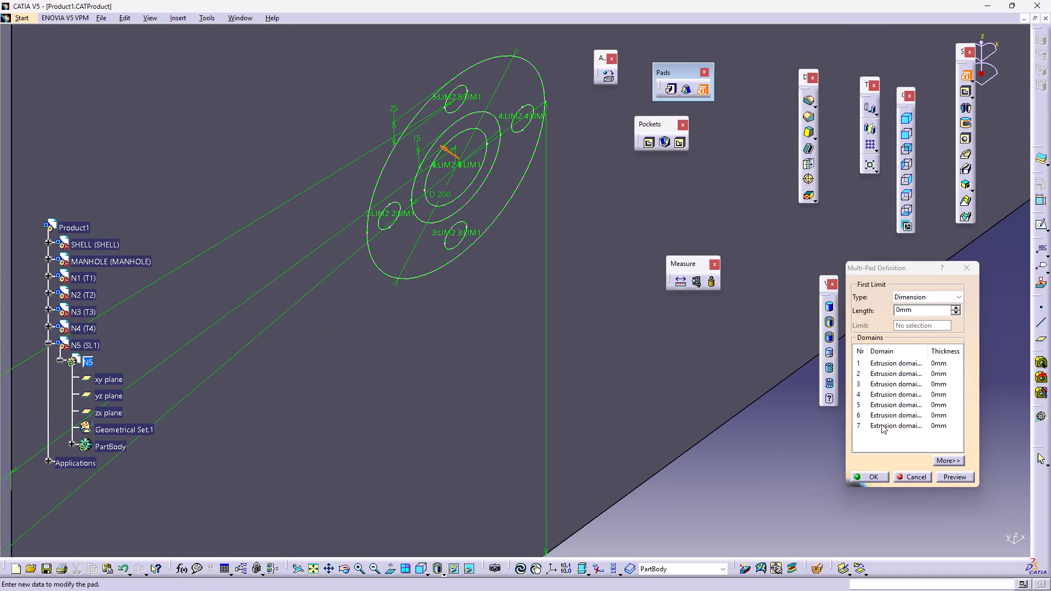
Examine the Multi-Pad's seven extrusion domains one by one to identify which region of the N5 sketch each covers.
click(881, 424)
middle_drag(623, 420, 555, 370)
right_drag(607, 422, 537, 422)
right_click(541, 420)
middle_drag(449, 328, 511, 400)
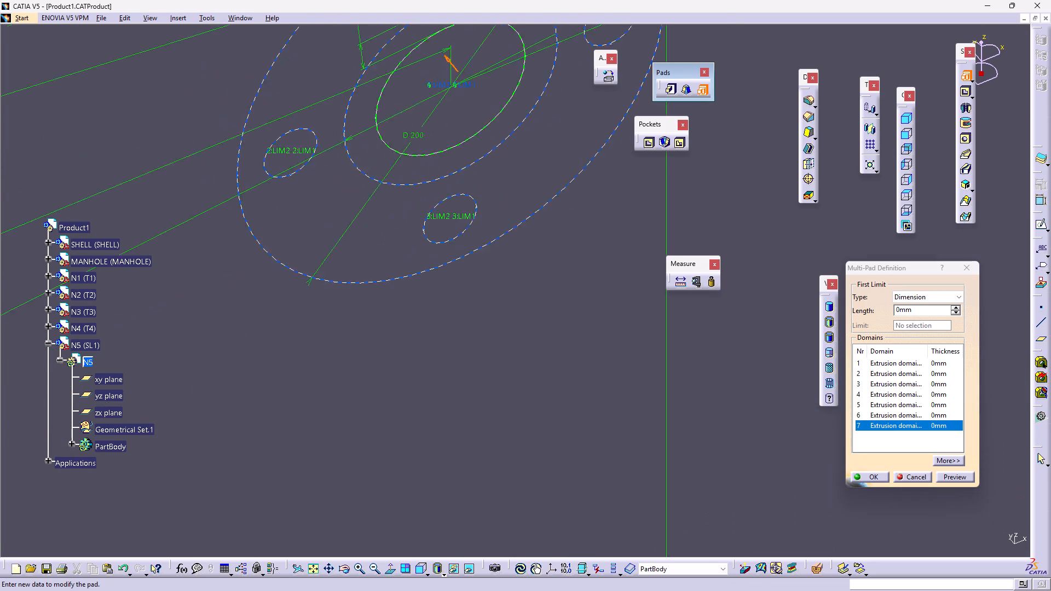
middle_drag(511, 400, 581, 450)
click(931, 416)
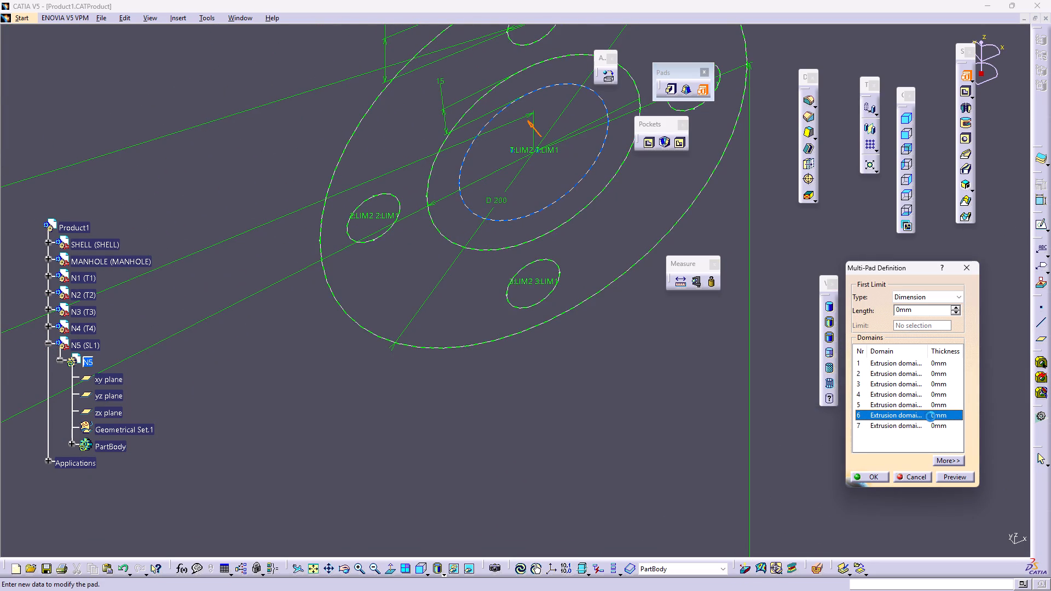
click(915, 404)
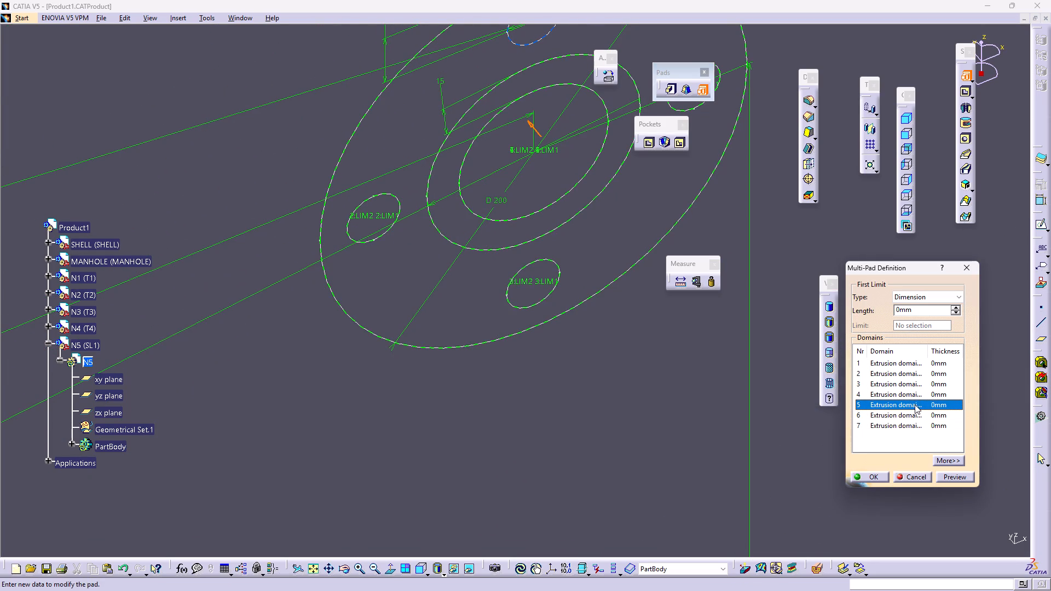
middle_drag(870, 401, 873, 471)
click(934, 391)
middle_drag(664, 315, 668, 418)
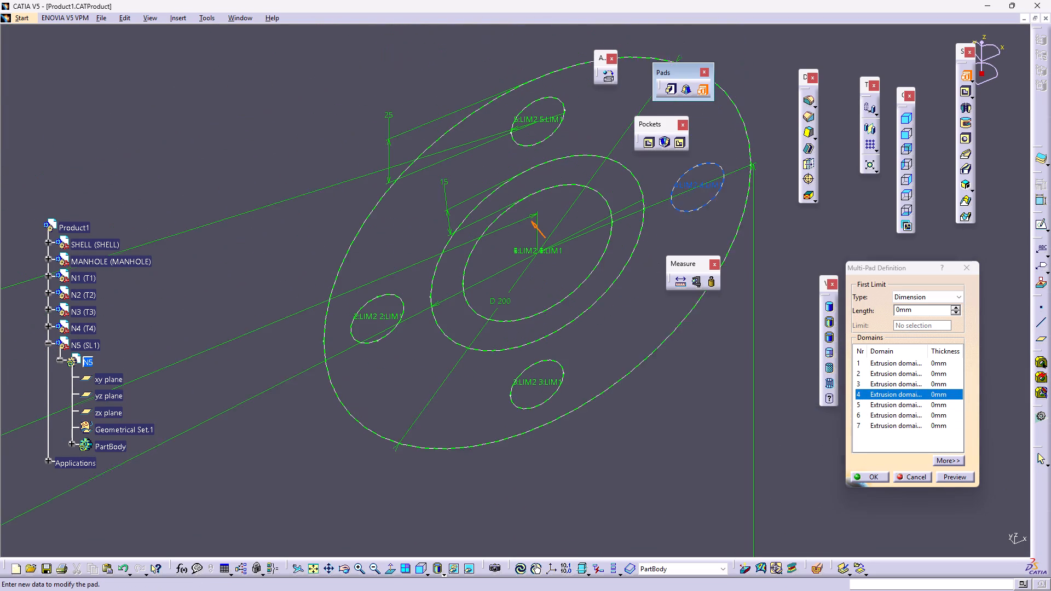
middle_drag(668, 418, 671, 423)
click(894, 380)
click(894, 374)
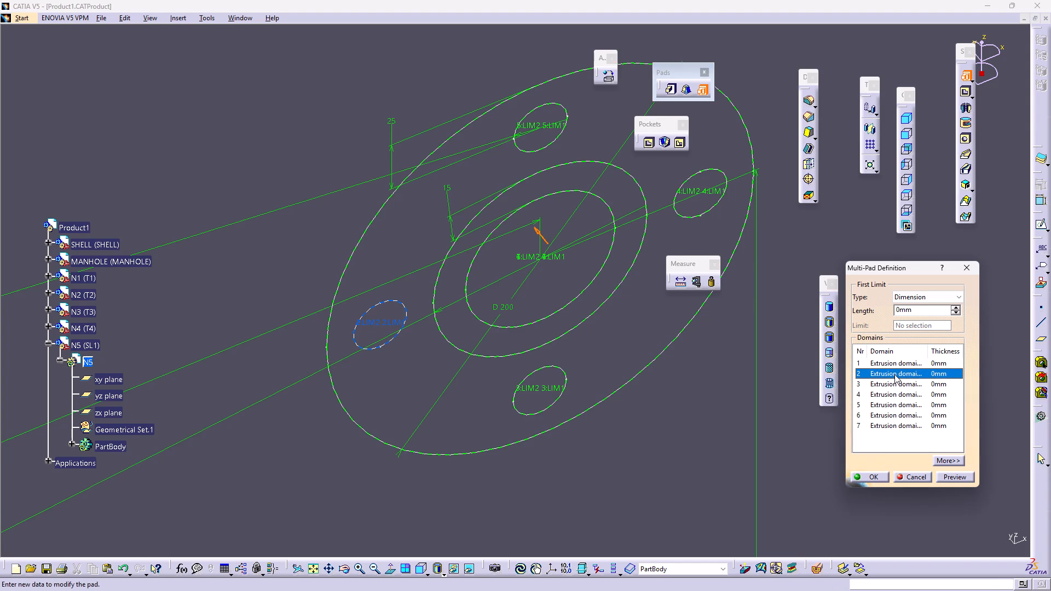
click(894, 364)
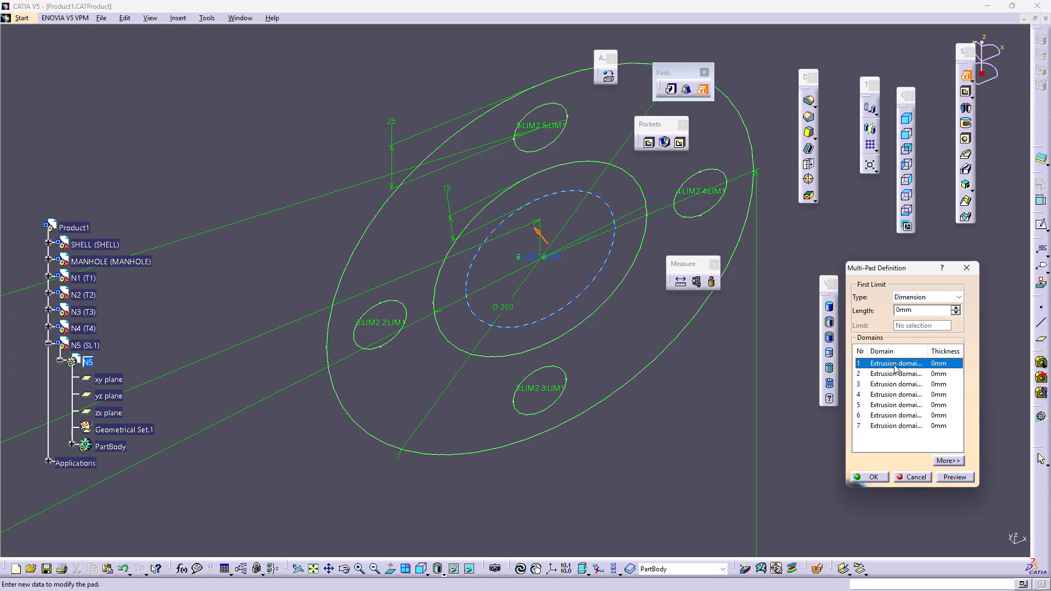
click(904, 413)
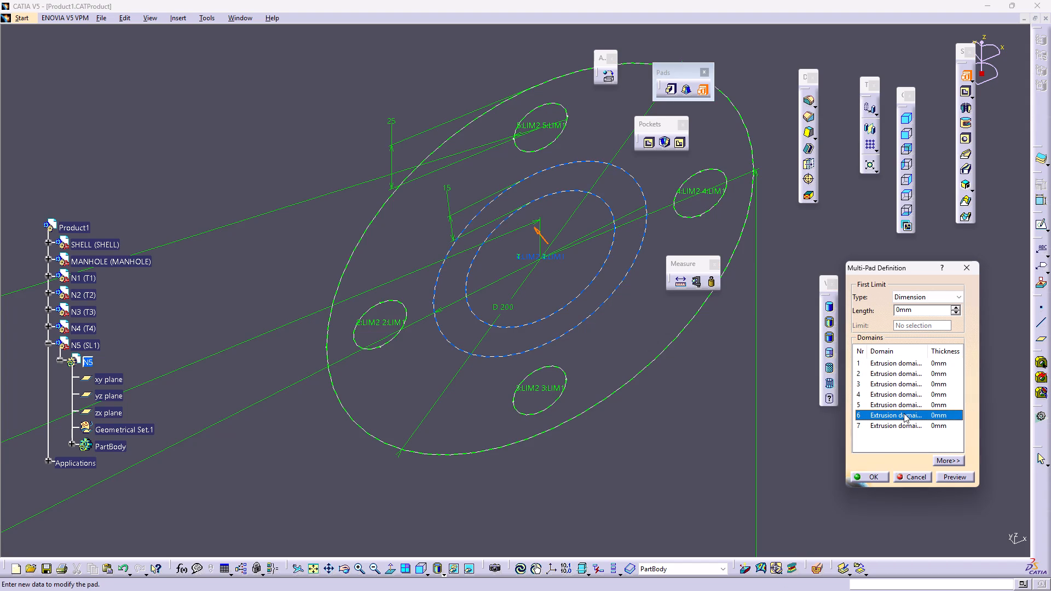
click(904, 422)
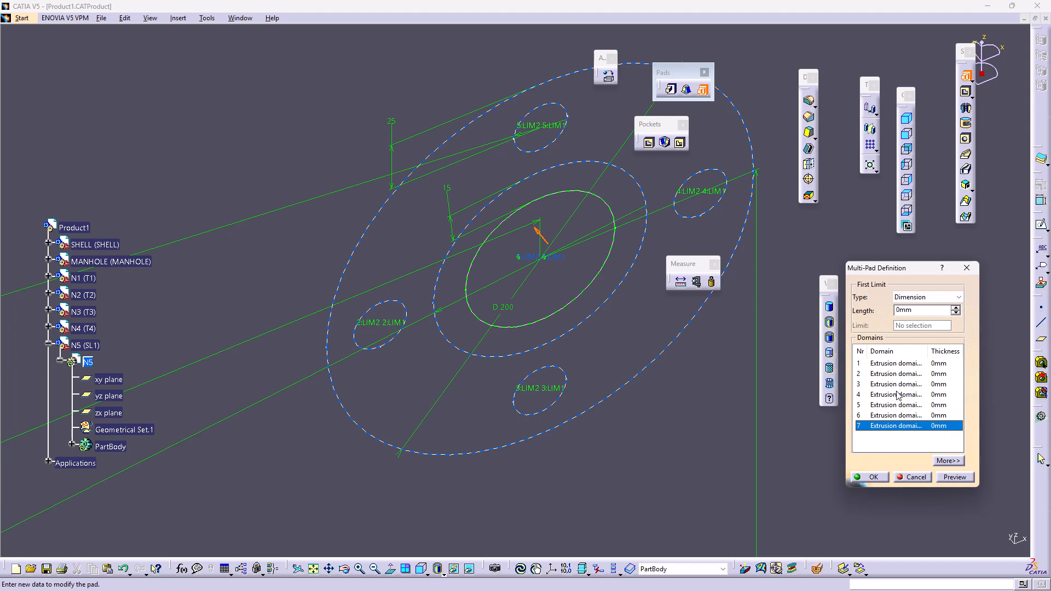
click(896, 390)
Set domain 6, the ring between the two inner circles, to 150 mm, reverse the extrusion direction away from the tank, and preview it.
click(901, 417)
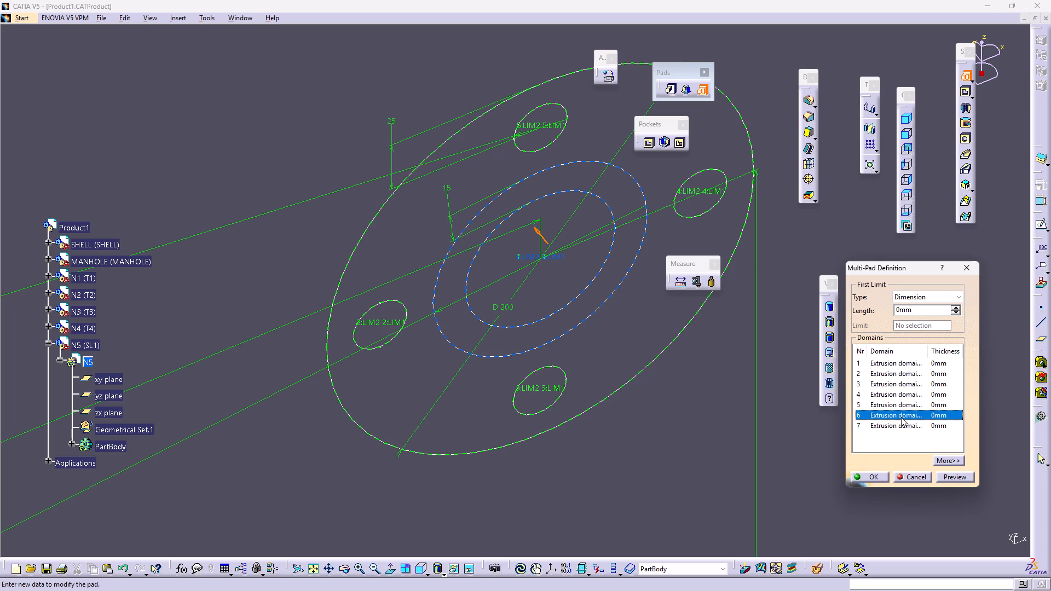
drag(917, 309, 862, 316)
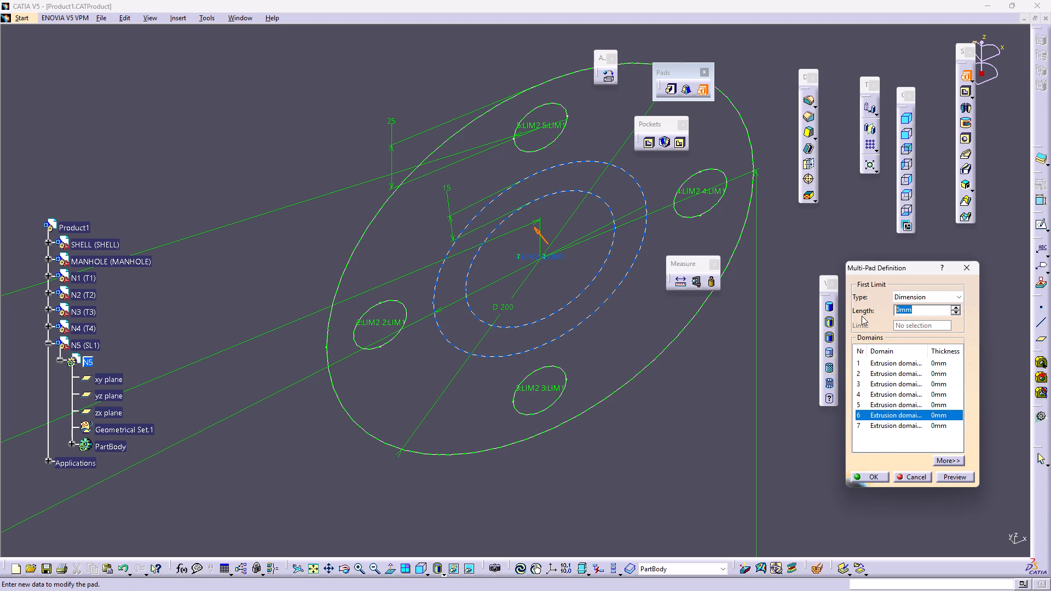
text(150)
click(736, 398)
scroll(644, 417, up, 1)
middle_drag(644, 417, 667, 466)
right_click(644, 417)
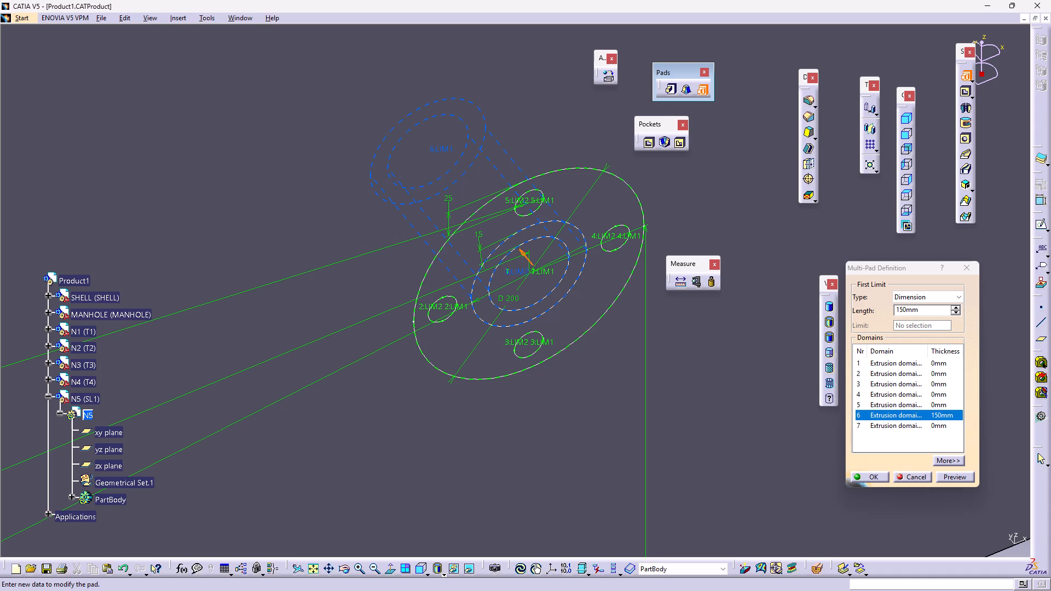
click(522, 257)
middle_drag(580, 387, 803, 308)
right_drag(579, 387, 803, 308)
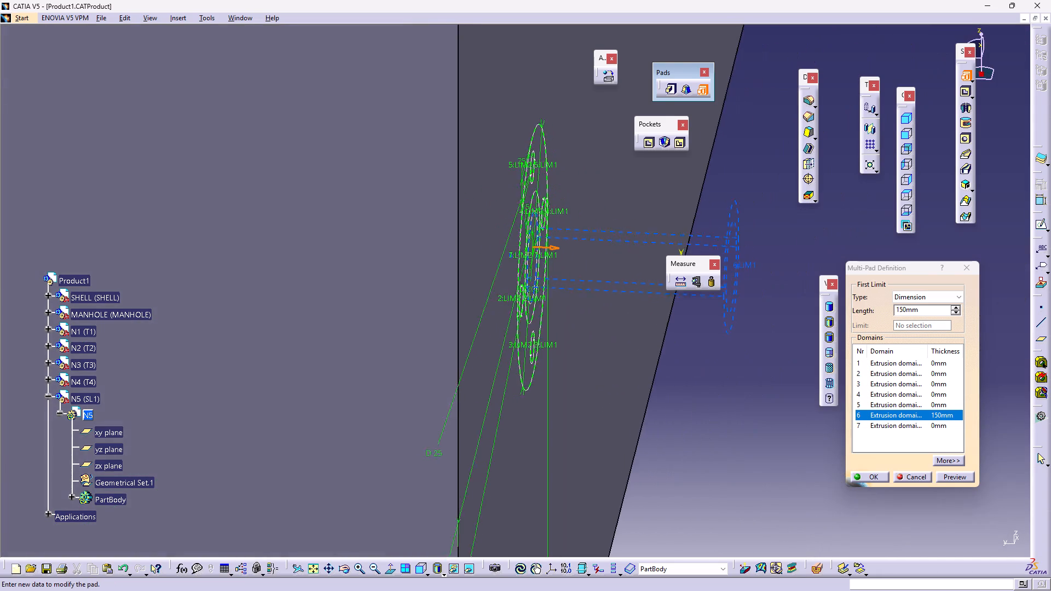
right_drag(803, 308, 814, 310)
middle_drag(803, 308, 800, 357)
right_click(813, 310)
middle_drag(742, 359, 622, 421)
right_drag(742, 360, 620, 418)
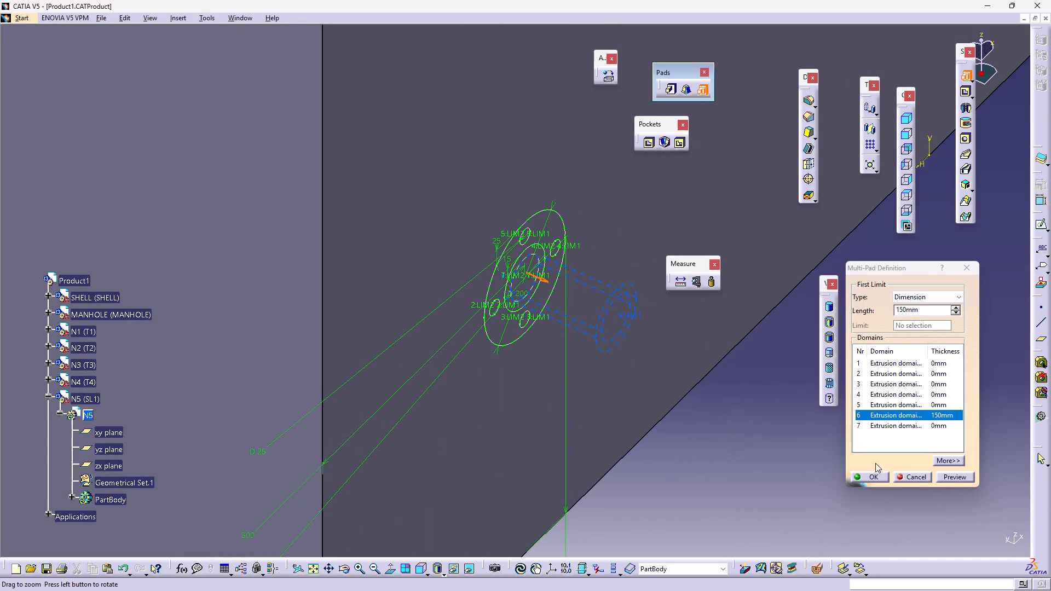
click(961, 473)
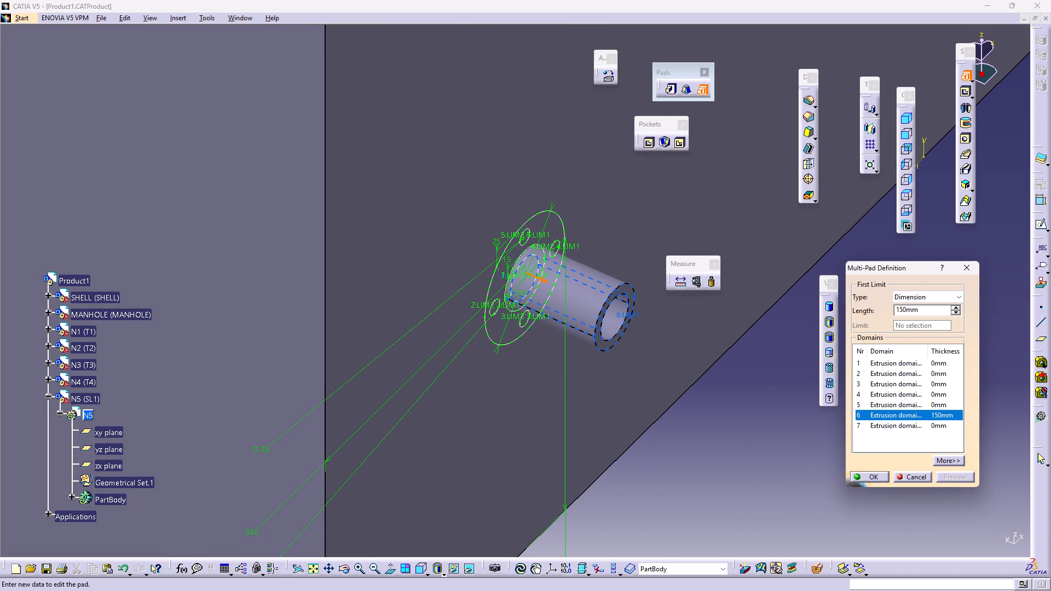
Set the first-limit length of domain 7, the flange area around the bolt holes, to 150 mm.
click(911, 428)
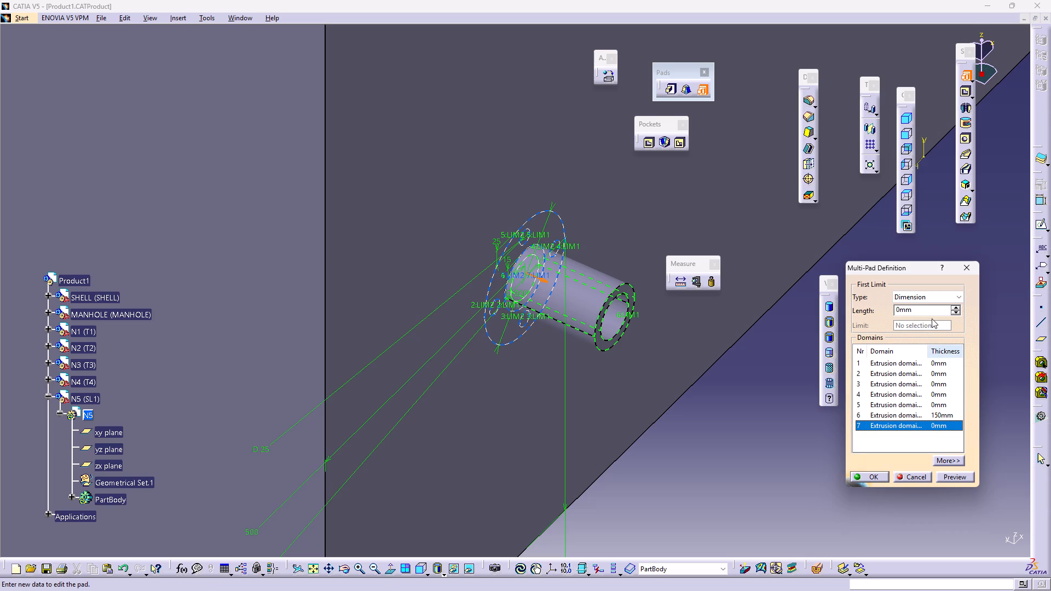
drag(927, 310, 857, 323)
text(150)
click(756, 452)
middle_drag(730, 455, 705, 447)
right_drag(732, 455, 705, 447)
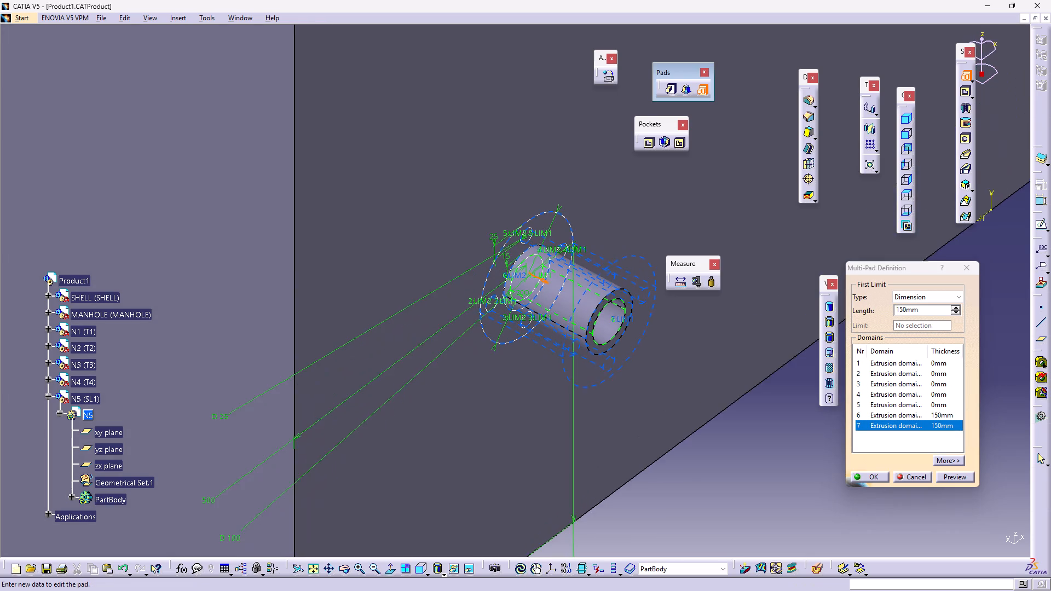
right_drag(705, 447, 740, 459)
middle_drag(705, 447, 740, 459)
Set the second-limit length of flange domain 7 to -130 mm and create the Multi-Pad.
click(954, 460)
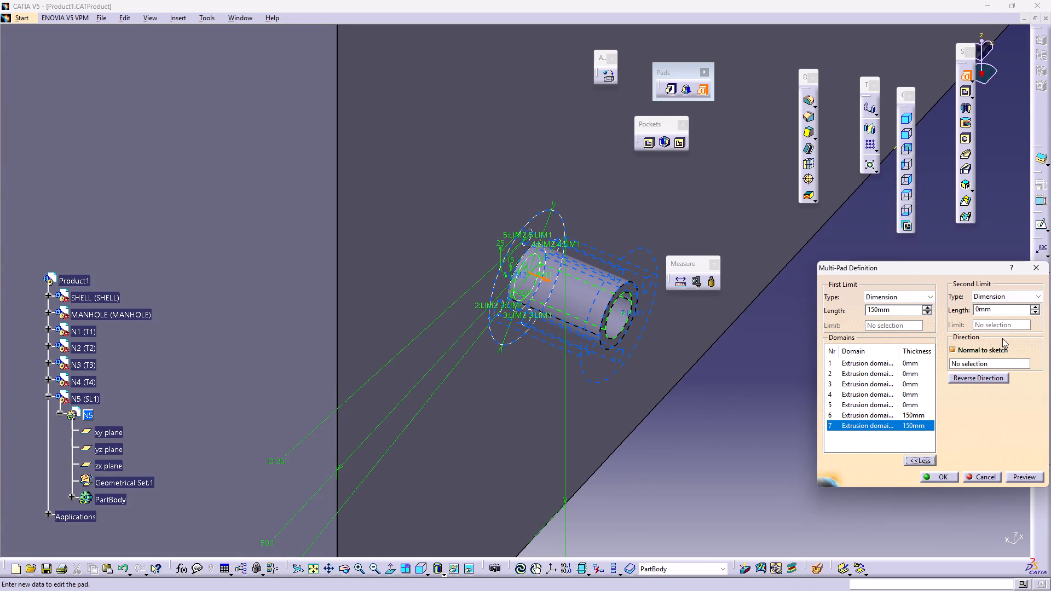
drag(997, 305, 937, 318)
key(minus)
text(130)
click(727, 445)
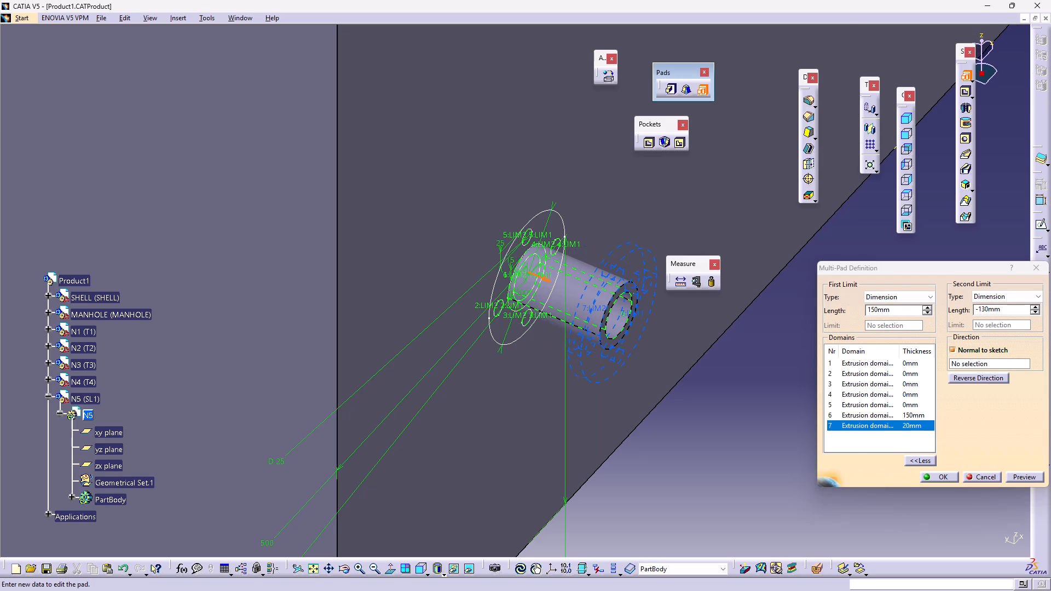
middle_drag(669, 457, 679, 454)
right_drag(670, 458, 679, 454)
click(938, 474)
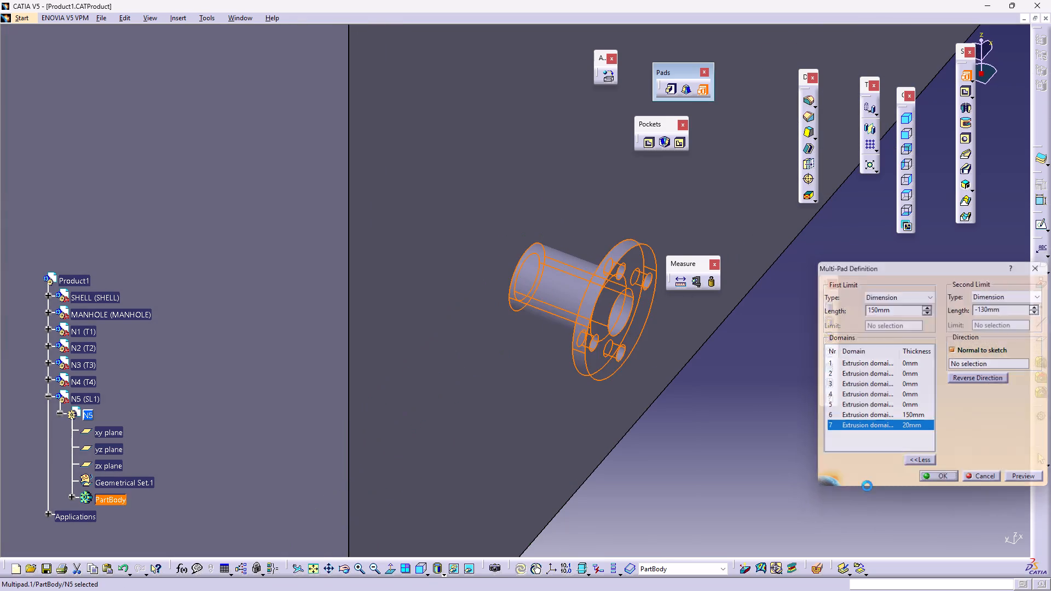
click(750, 486)
Activate the top-level Product1 assembly and save it.
middle_drag(729, 479, 719, 336)
right_drag(723, 479, 719, 336)
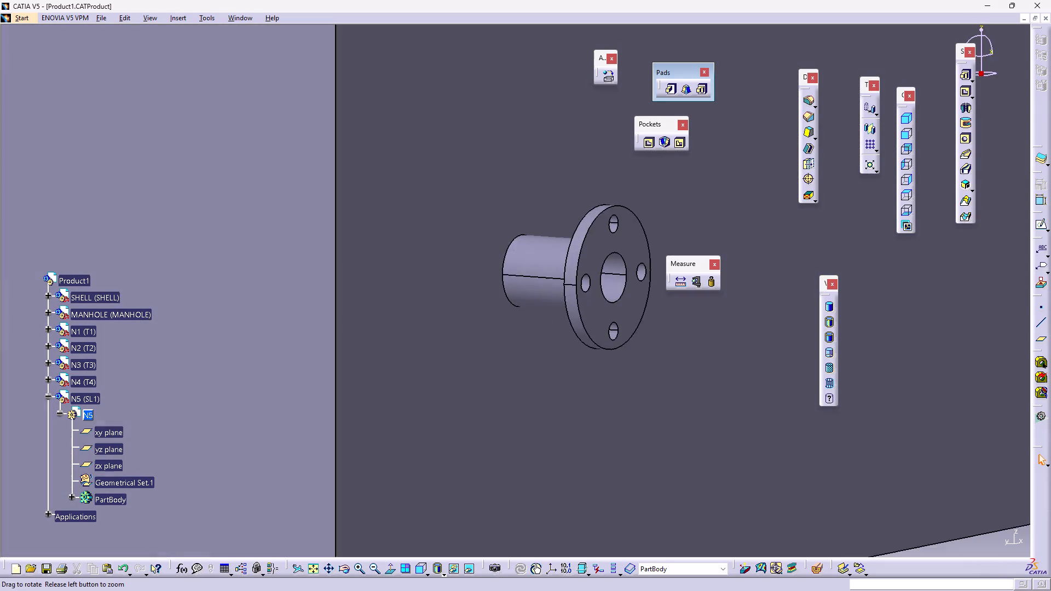
right_drag(719, 336, 731, 339)
middle_drag(719, 336, 763, 413)
right_click(738, 341)
middle_drag(742, 397, 724, 443)
right_drag(740, 401, 724, 443)
double_click(82, 275)
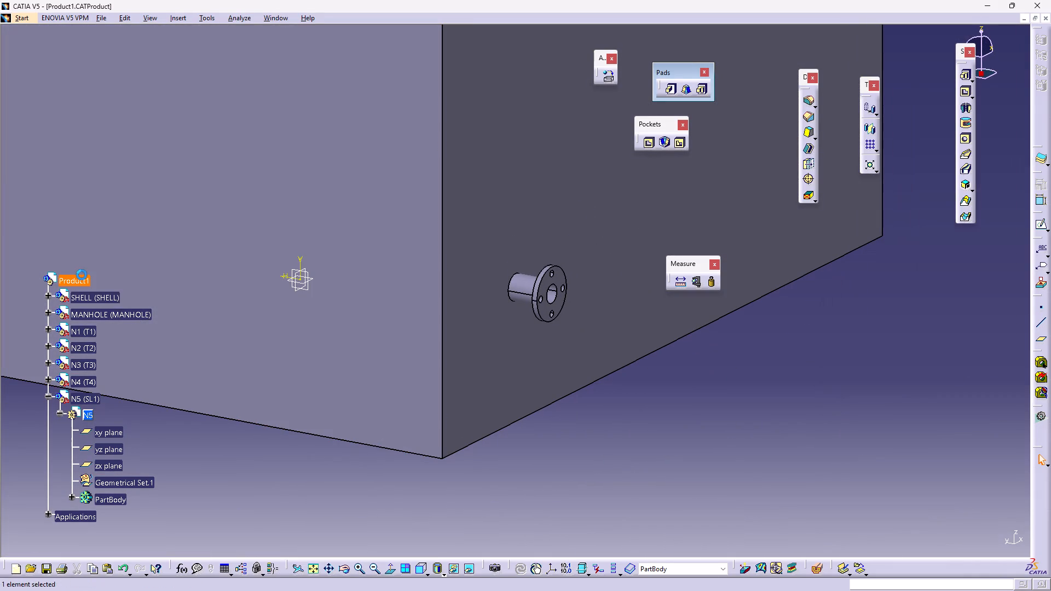
key(ctrl+s)
click(533, 331)
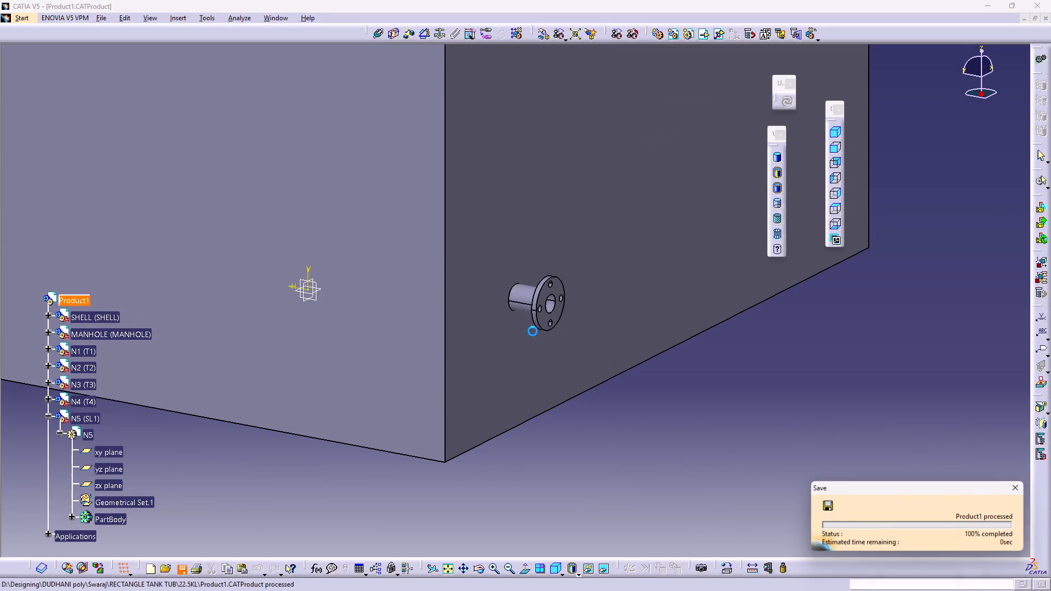
Collapse the N5 branch of the specification tree and reposition the tree beside the tank model.
middle_drag(514, 341, 559, 349)
right_click(543, 289)
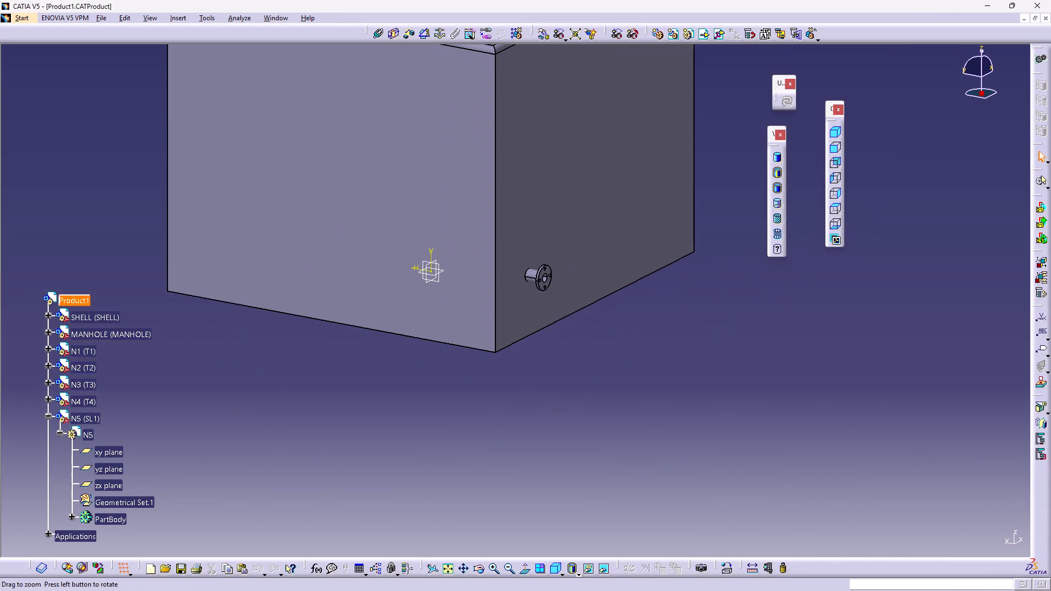
scroll(208, 384, down, 2)
click(50, 315)
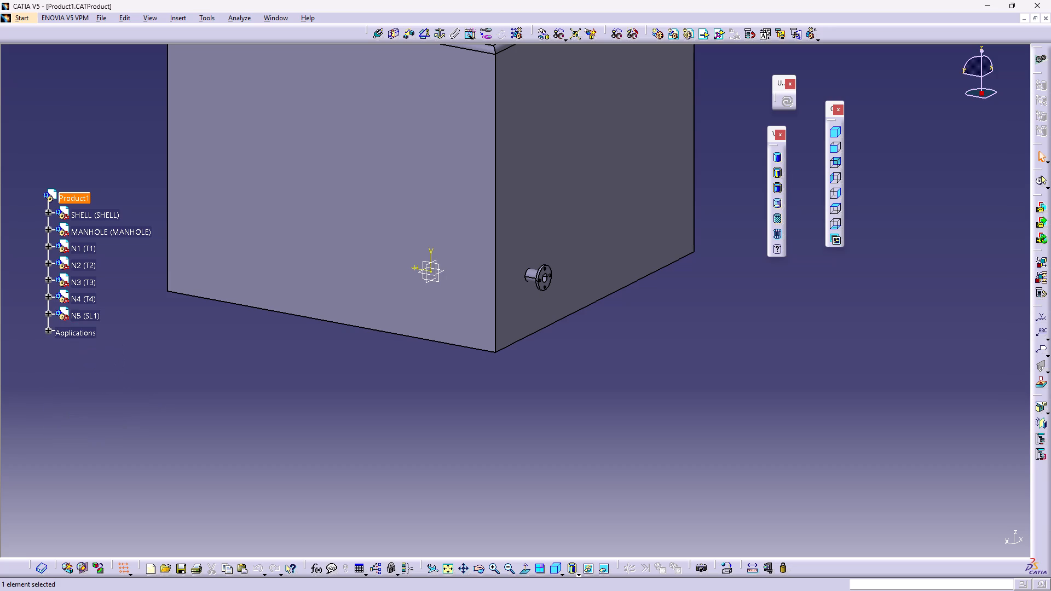
double_click(83, 200)
drag(46, 258, 25, 170)
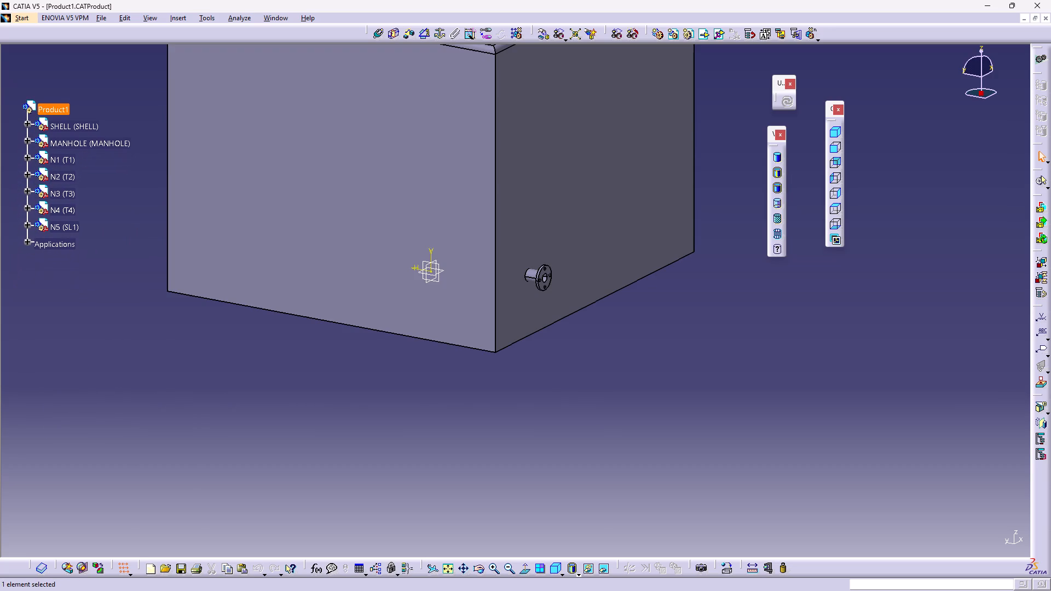
Save the Product1 assembly again.
key(ctrl+s)
key(ctrl+s)
key(ctrl+s)
key(ctrl+s)
key(ctrl+s)
key(ctrl+s)
key(ctrl+s)
key(ctrl+s)
key(ctrl+s)
key(ctrl+s)
key(ctrl+s)
key(ctrl+s)
key(ctrl+s)
key(ctrl+s)
key(ctrl+s)
key(ctrl+s)
key(ctrl+s)
key(ctrl+s)
key(ctrl+s)
key(ctrl+s)
key(ctrl+s)
key(ctrl+s)
key(ctrl+s)
key(ctrl+s)
key(ctrl+s)
key(ctrl+s)
key(ctrl+s)
key(ctrl+s)
key(ctrl+s)
key(ctrl+s)
Examine the whole tank assembly from different angles, including the manhole, the top nozzles and side nozzle N5.
middle_drag(221, 287, 400, 315)
right_click(363, 252)
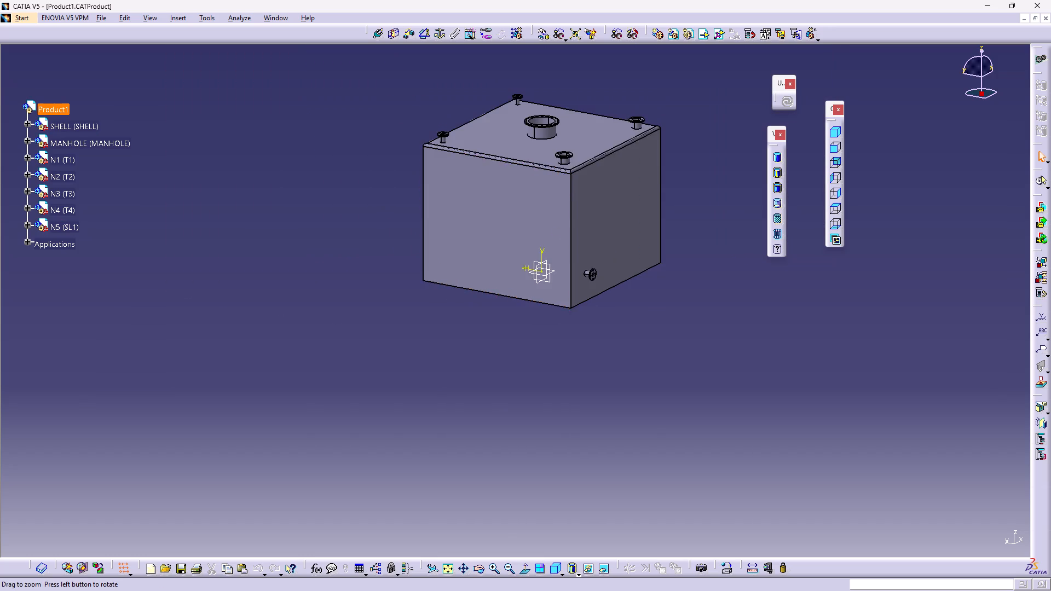
middle_drag(445, 293, 426, 343)
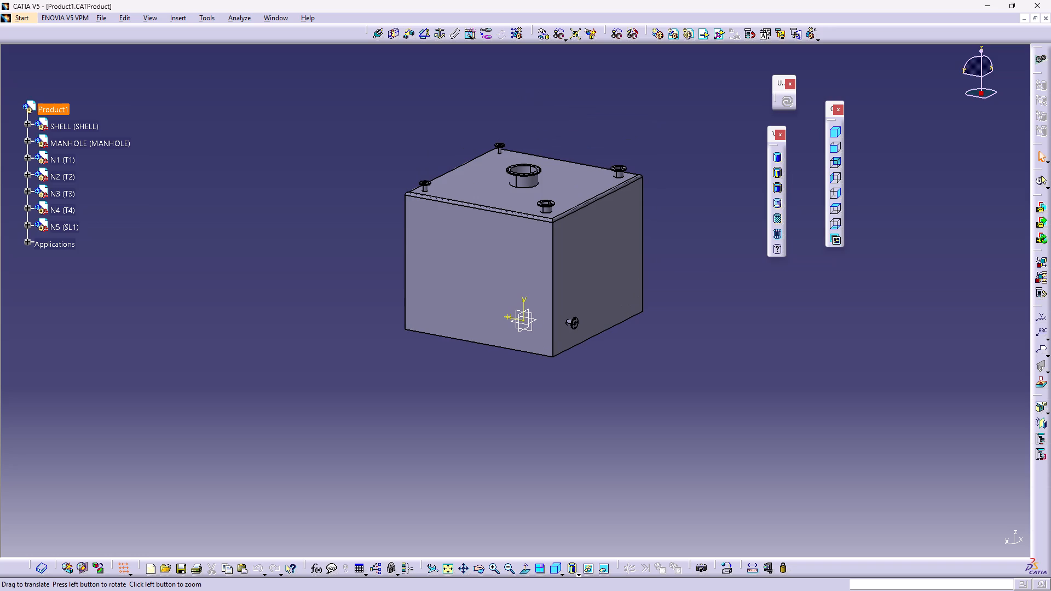
middle_drag(394, 346, 287, 245)
right_drag(390, 346, 285, 245)
middle_drag(725, 273, 680, 451)
right_drag(711, 276, 676, 450)
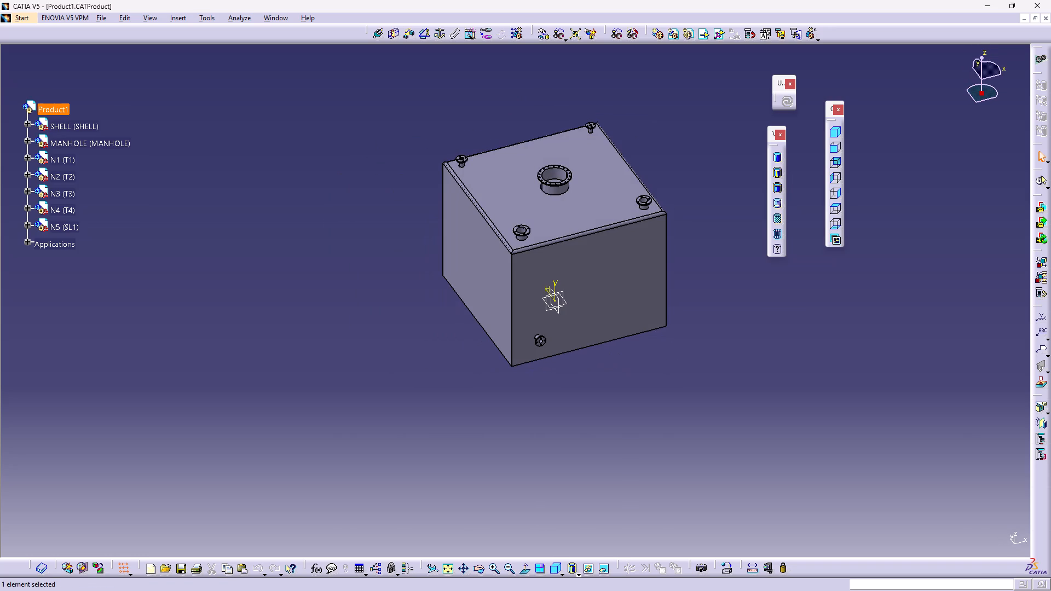
triple_click(793, 340)
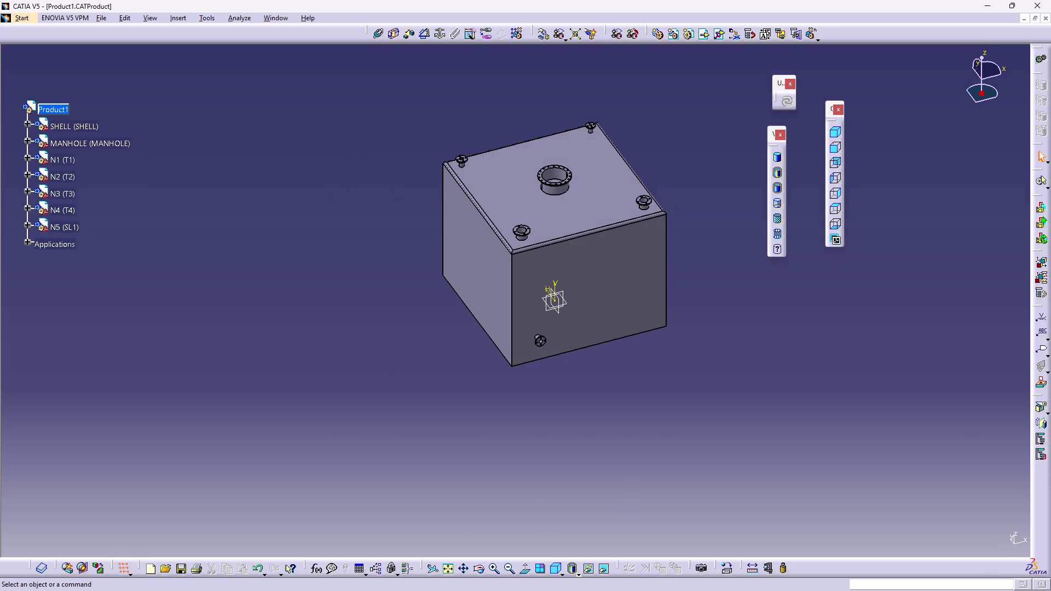
double_click(765, 358)
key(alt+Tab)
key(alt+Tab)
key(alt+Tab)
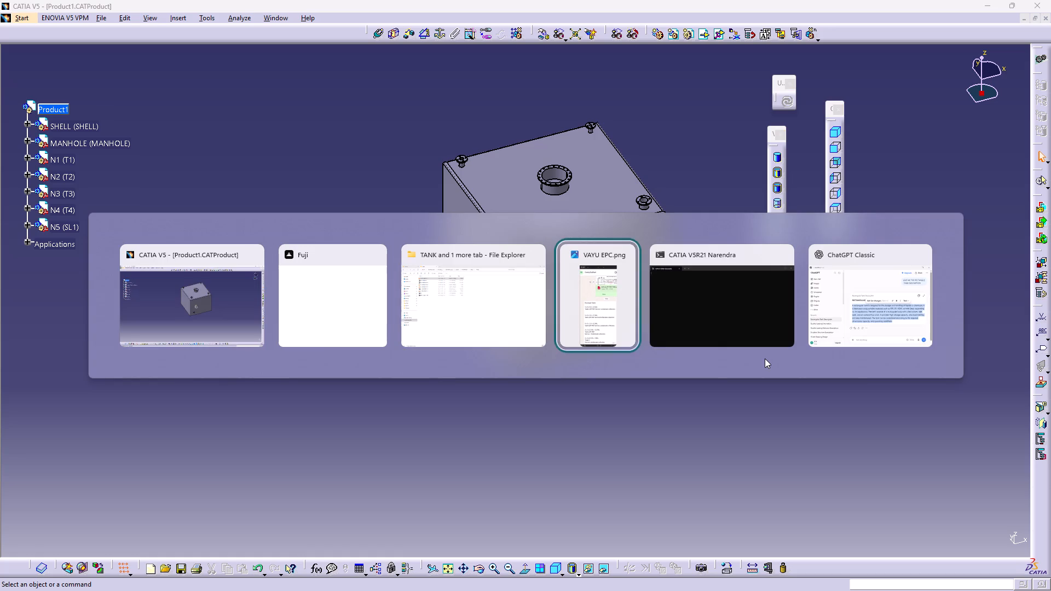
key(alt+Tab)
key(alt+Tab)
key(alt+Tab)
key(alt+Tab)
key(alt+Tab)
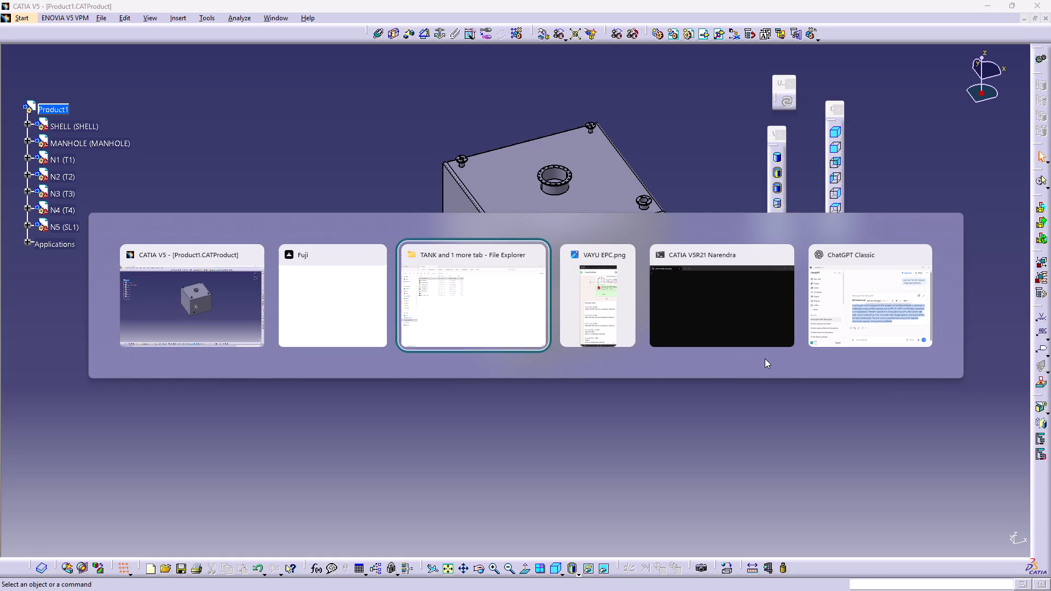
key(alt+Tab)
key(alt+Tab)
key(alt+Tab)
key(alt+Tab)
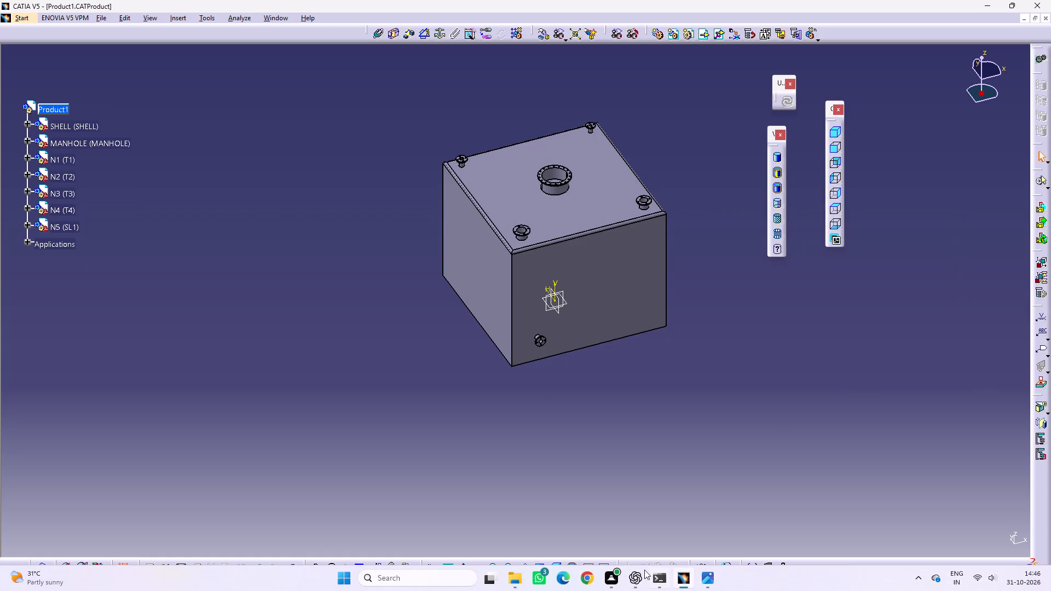